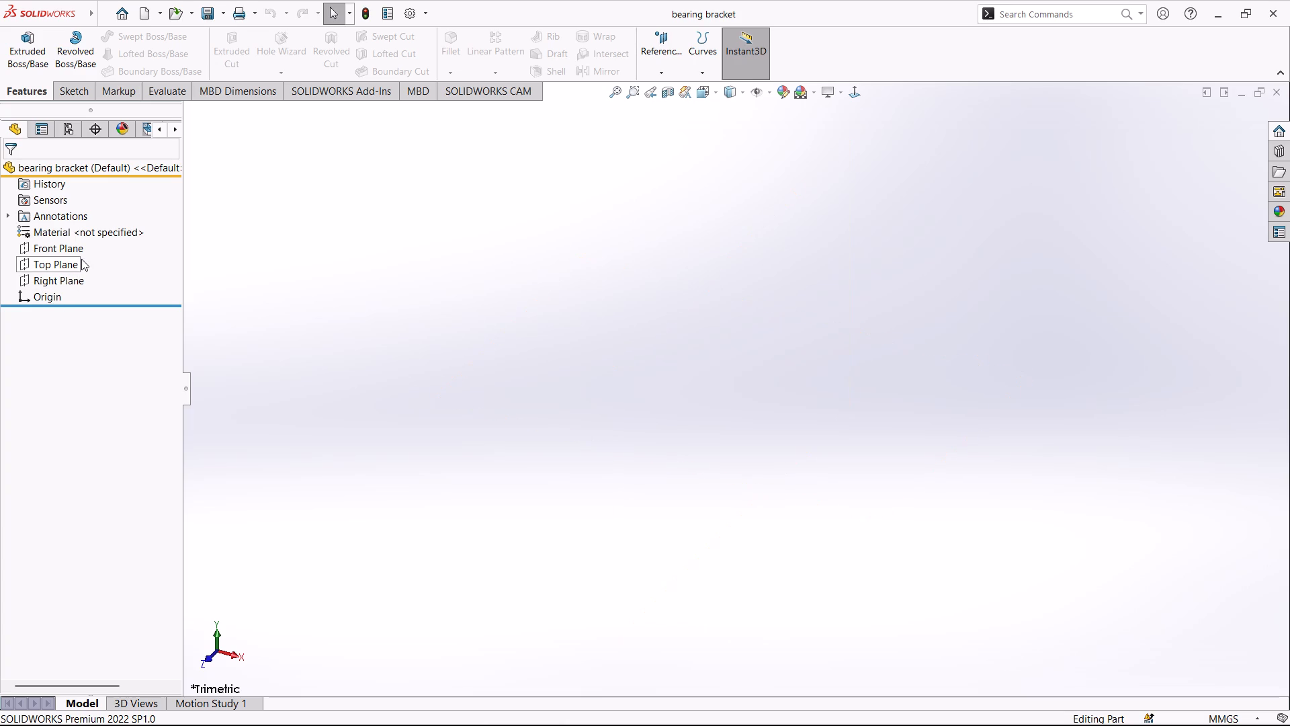
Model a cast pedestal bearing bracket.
Start a sketch on the Top Plane and draw a center rectangle about 98 by 52 mm centred on the origin.
left_click(81, 259)
left_click(69, 264)
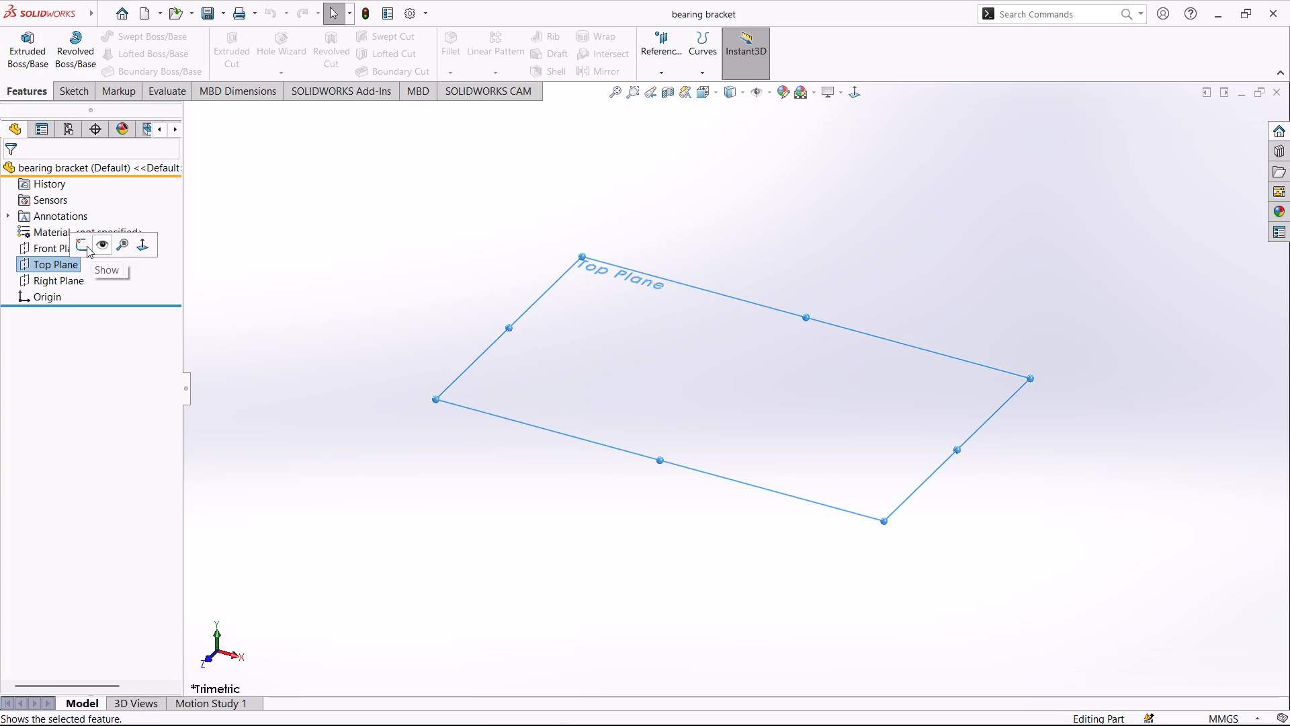
left_click(87, 246)
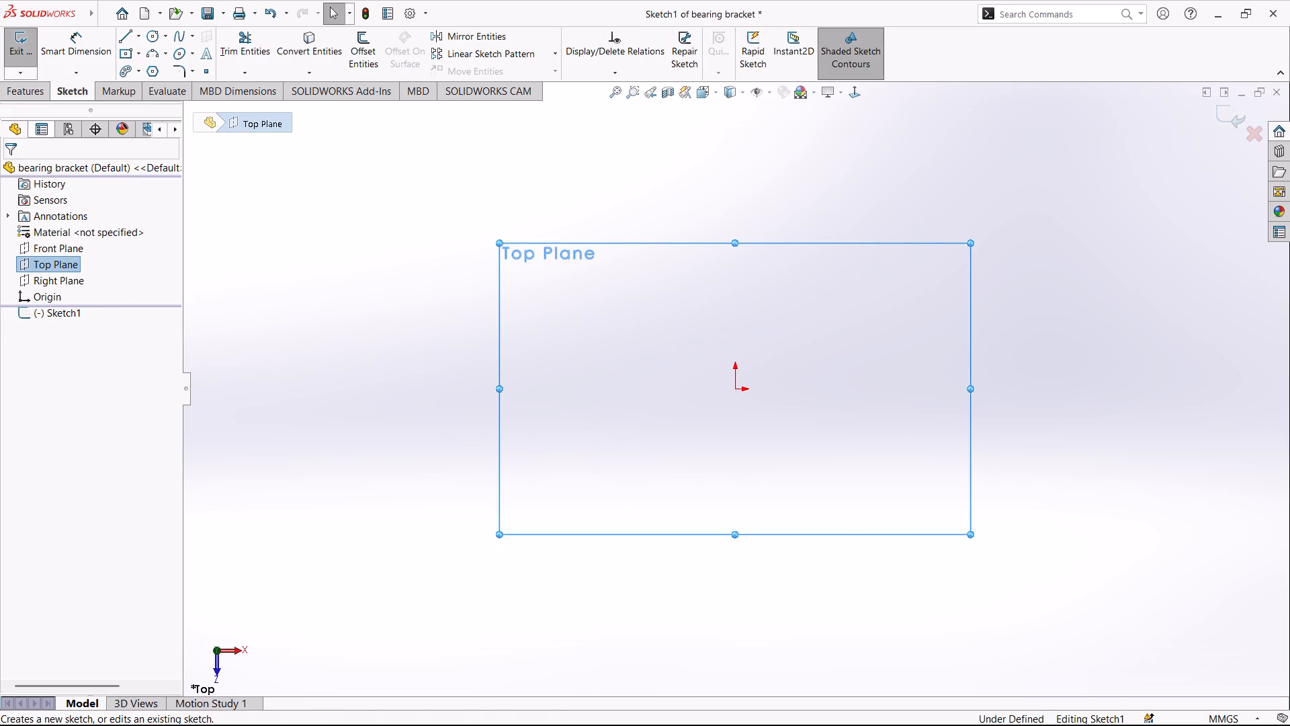
left_click(141, 54)
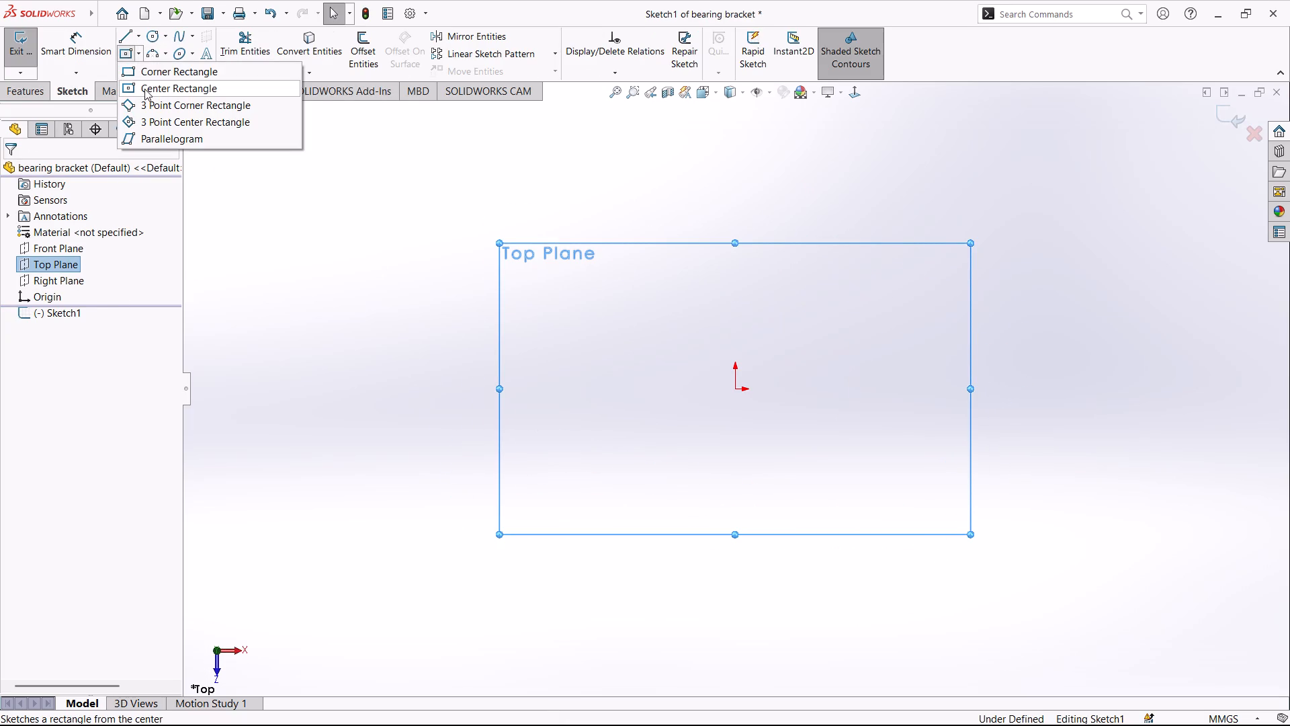
left_click(149, 91)
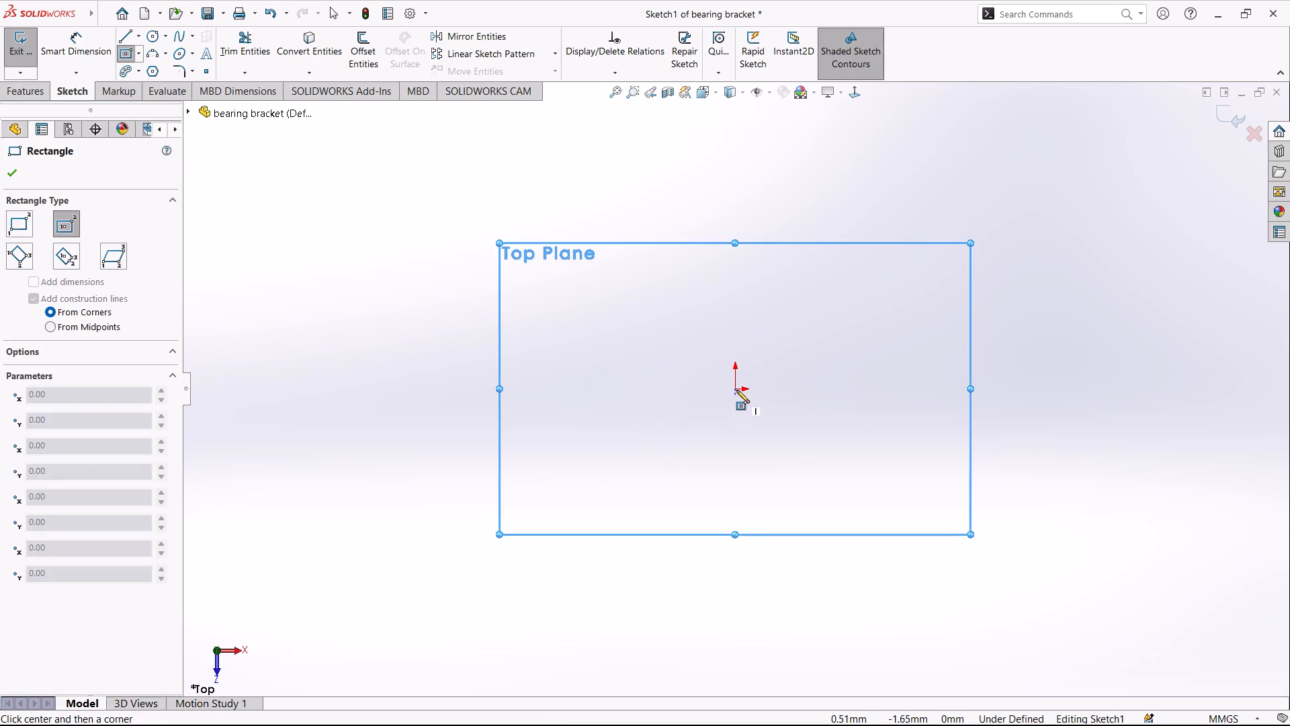
left_click(736, 388)
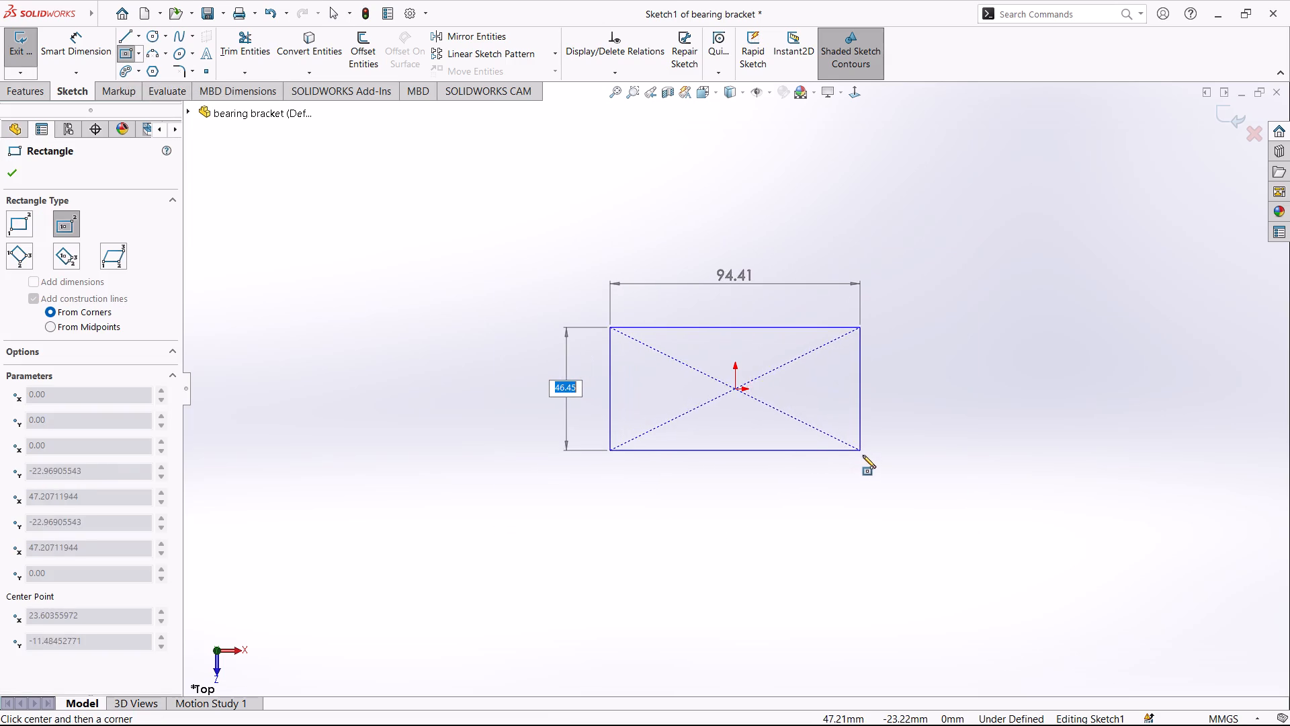
left_click(865, 458)
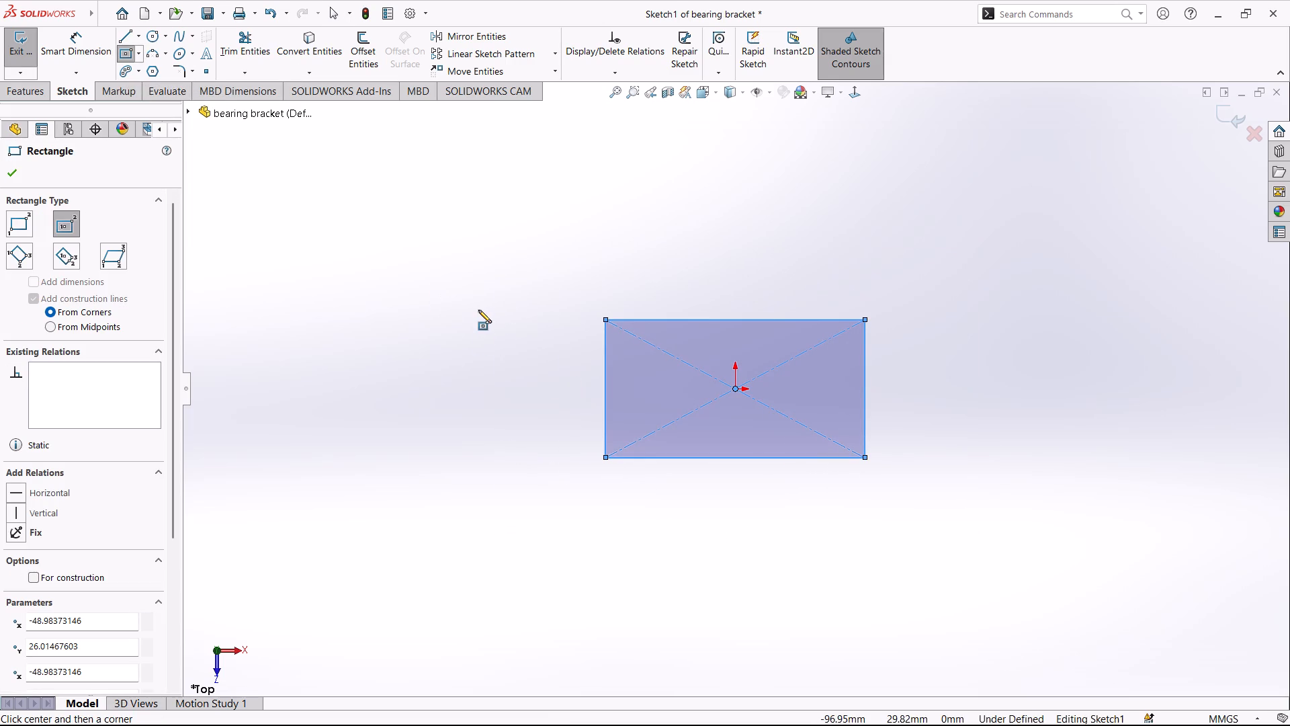
Dimension the length of the rectangle's lower horizontal edge with Smart Dimension.
right_click_drag(478, 310, 474, 231)
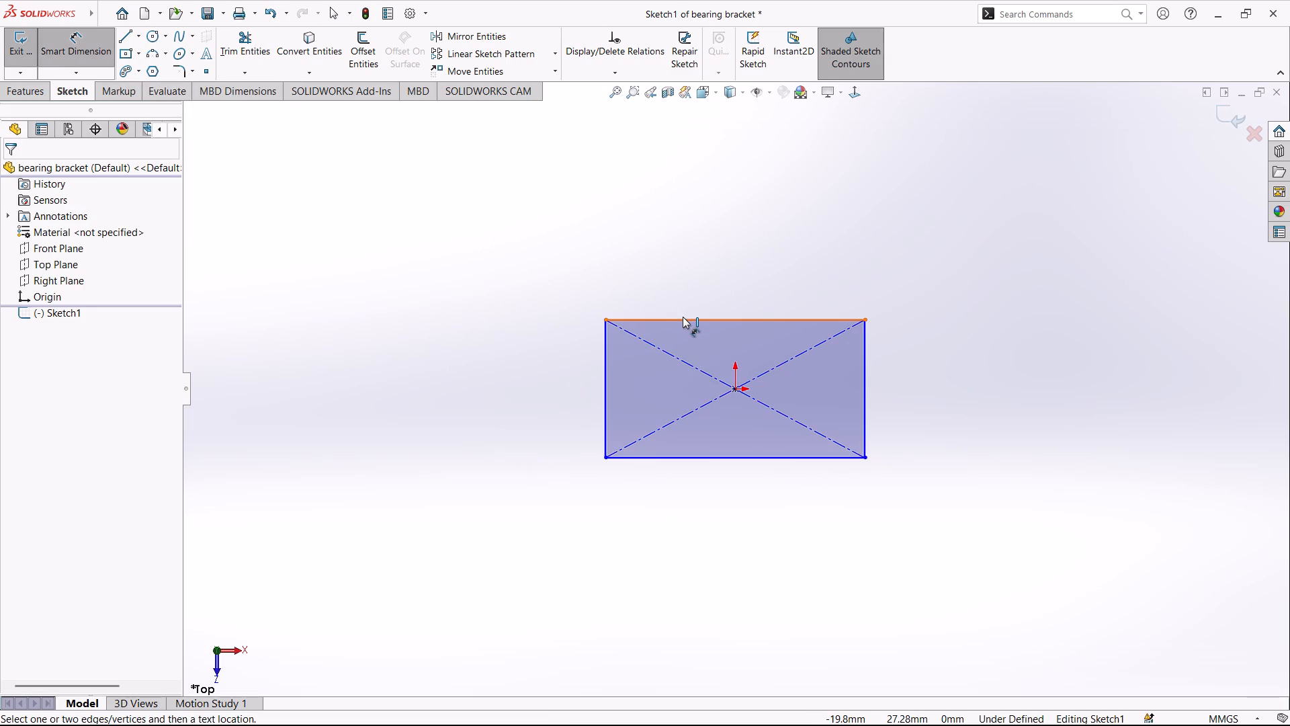
left_click(724, 456)
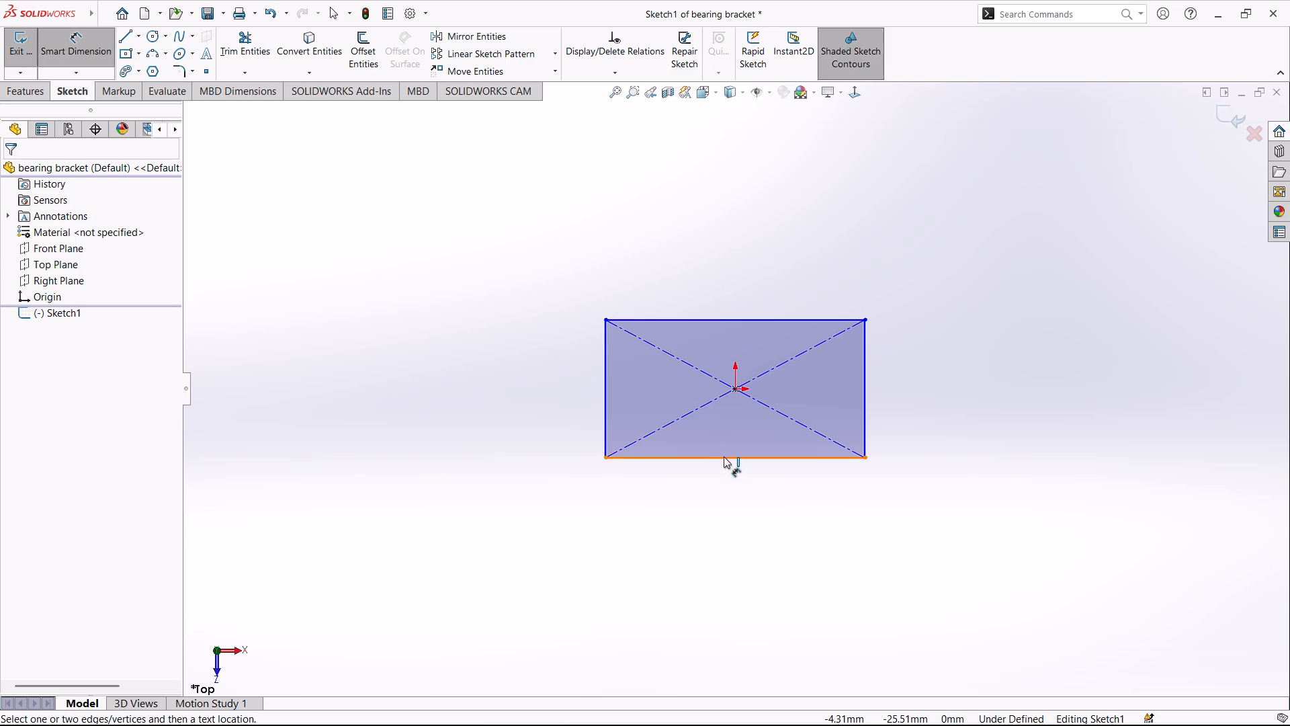
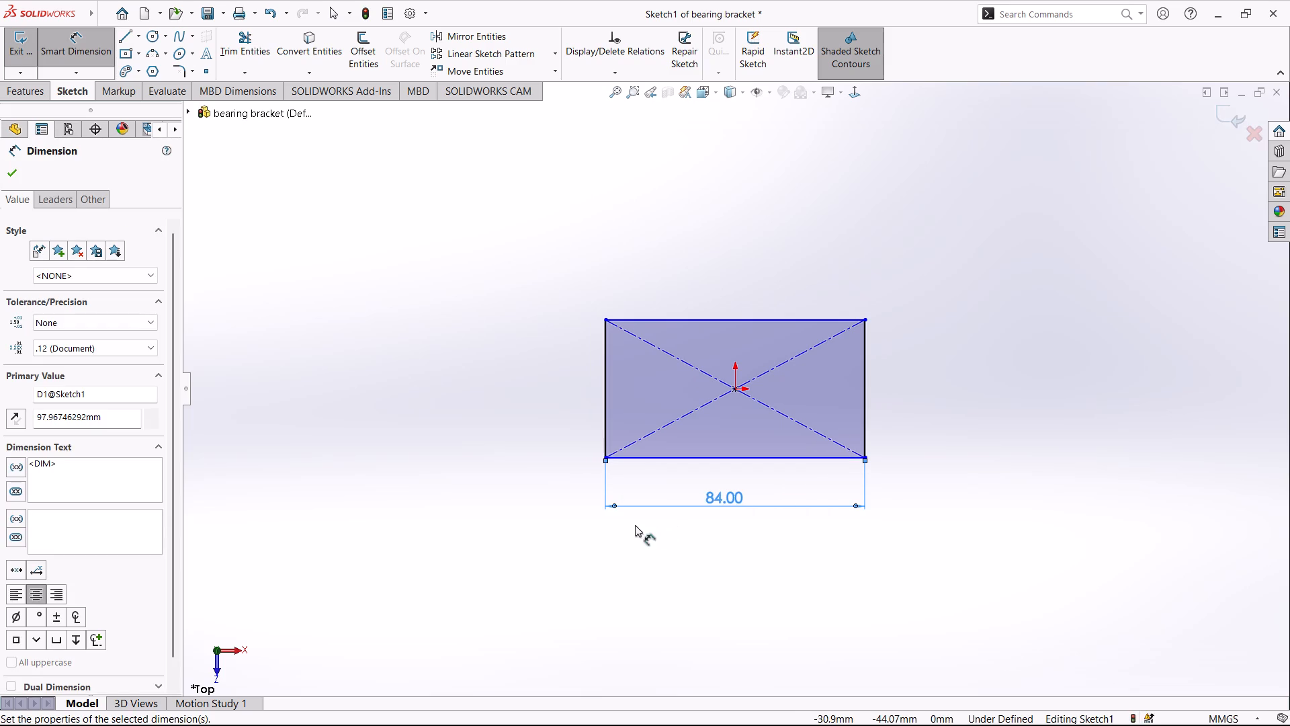
Dimension the length of the rectangle's right vertical edge with Smart Dimension.
right_click_drag(523, 526, 576, 525)
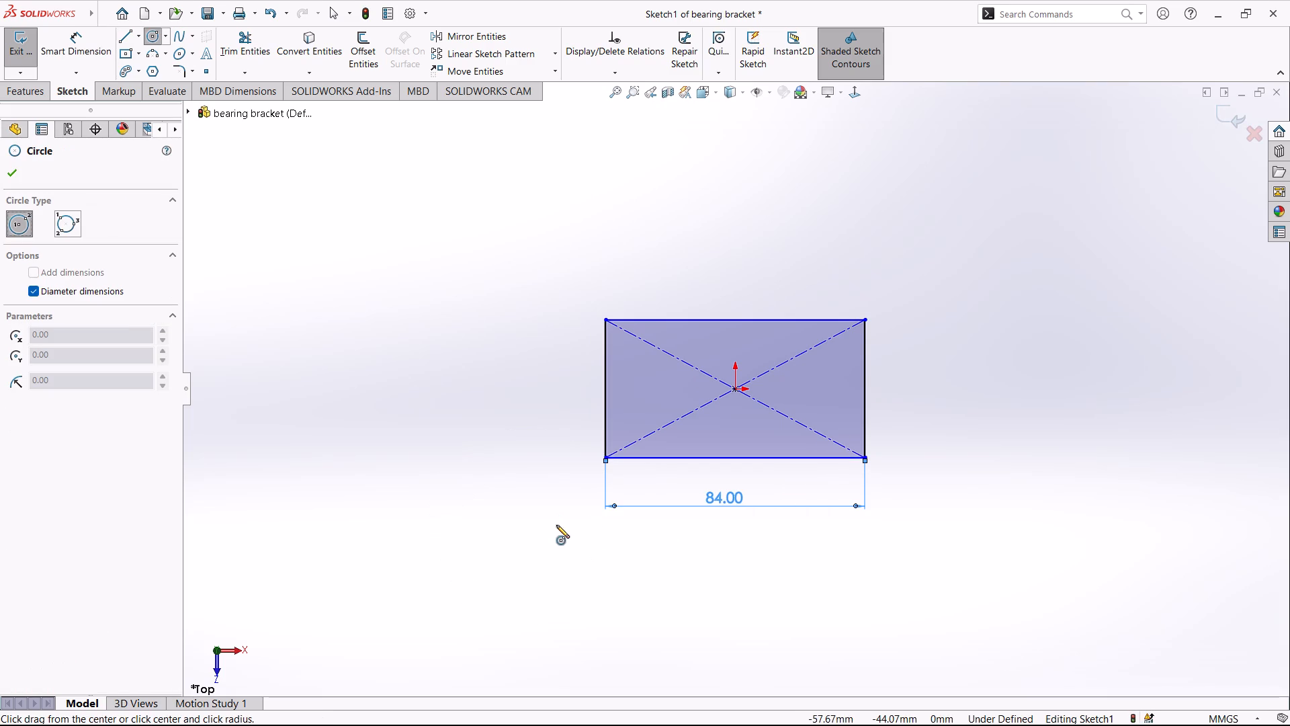
right_click_drag(556, 525, 552, 431)
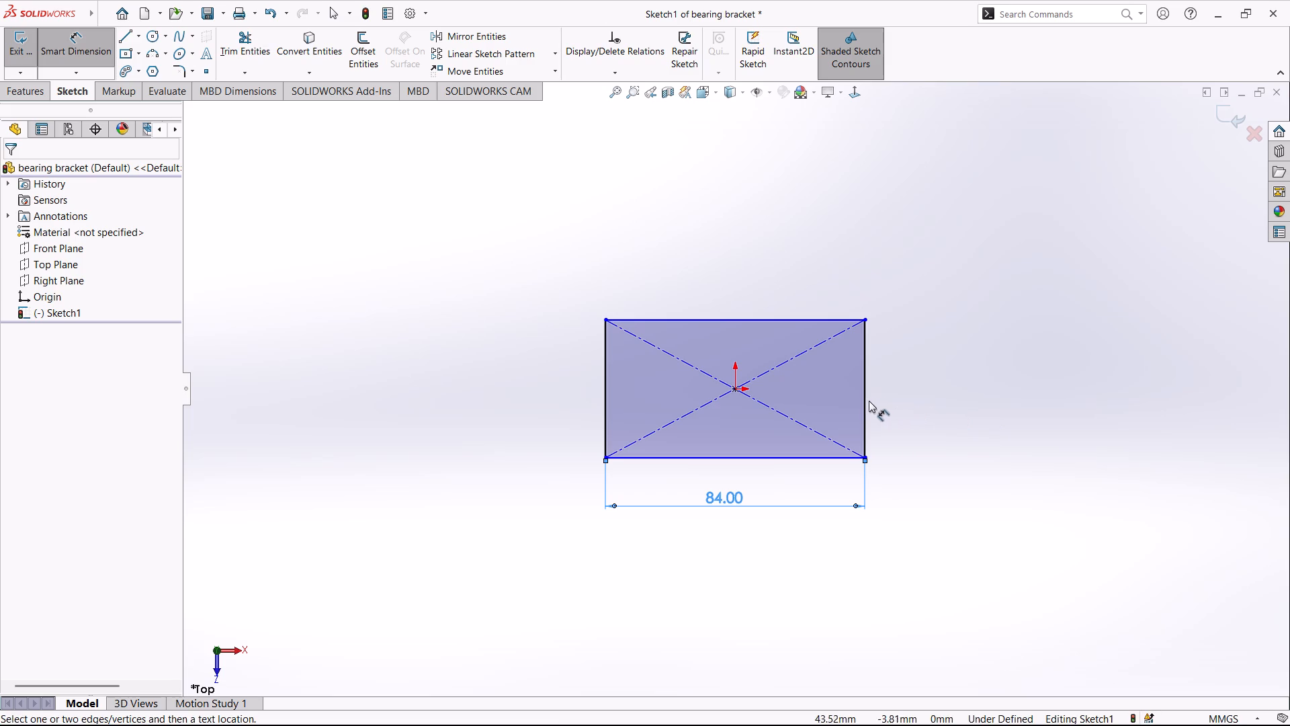
left_click(867, 401)
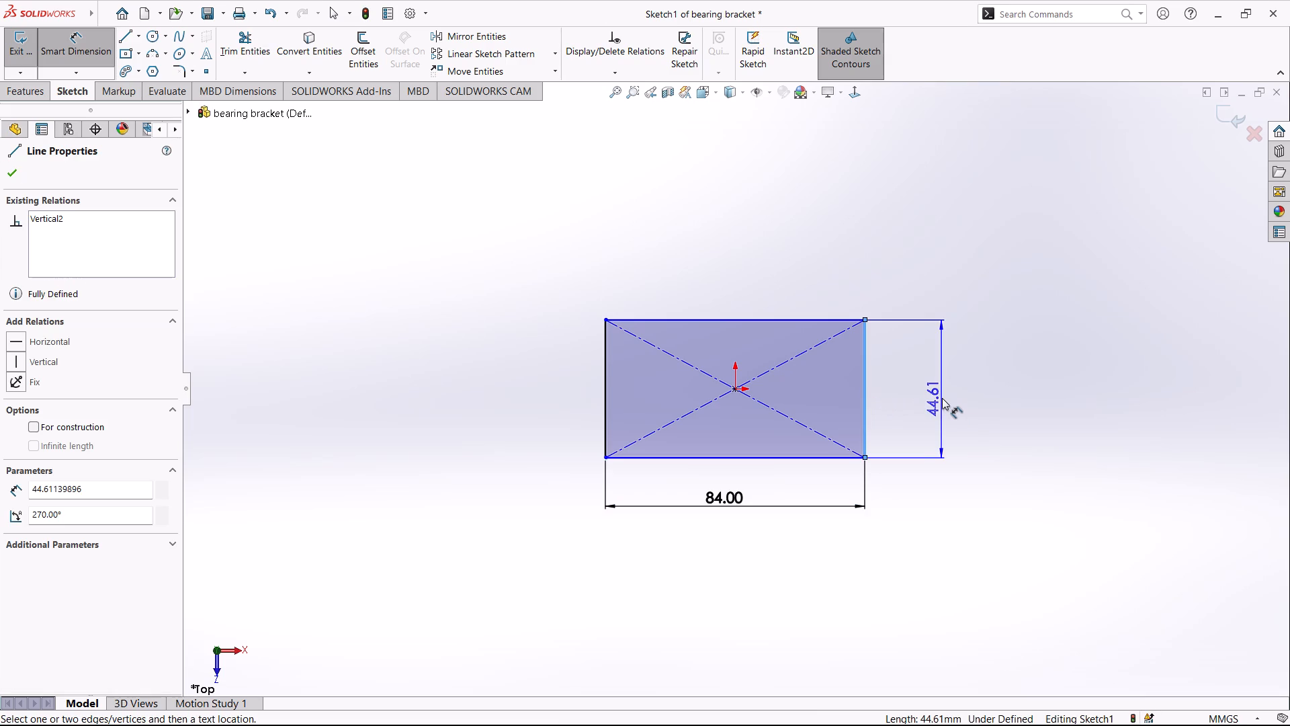
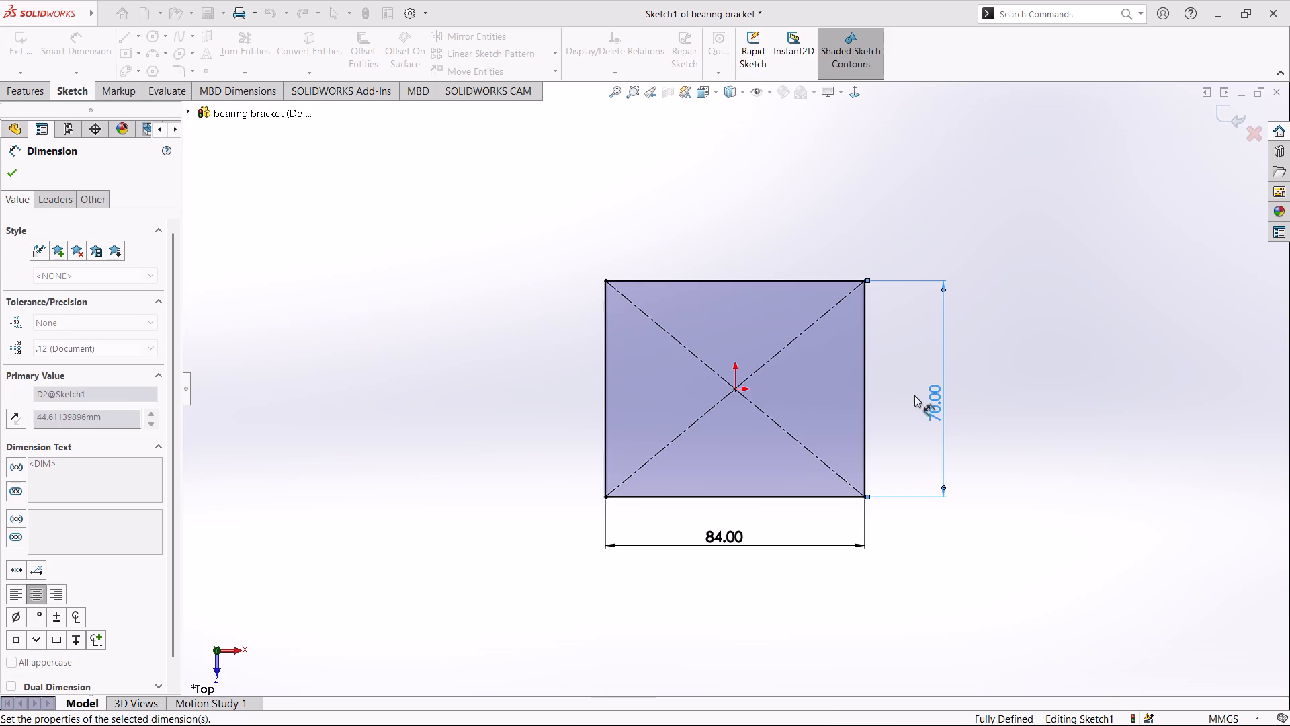
Exit the dimensioned rectangle sketch and start an Extruded Boss/Base feature from it.
left_click(26, 51)
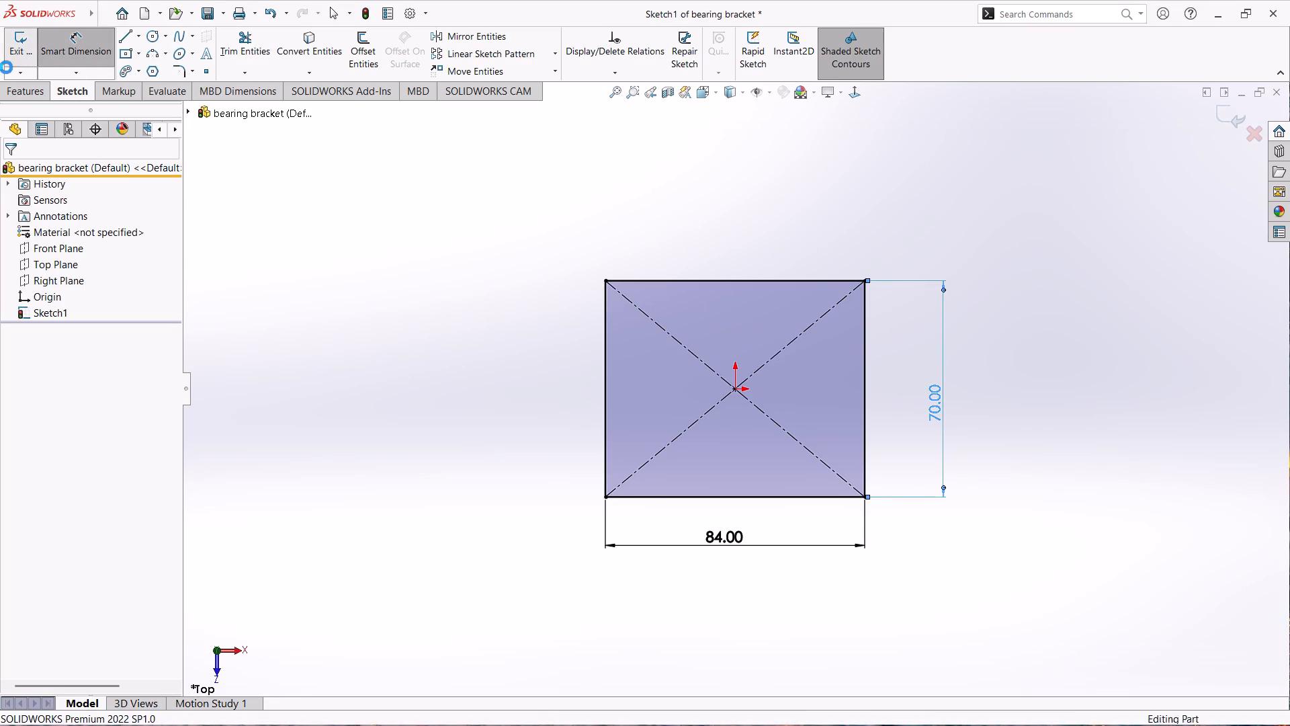
left_click(19, 45)
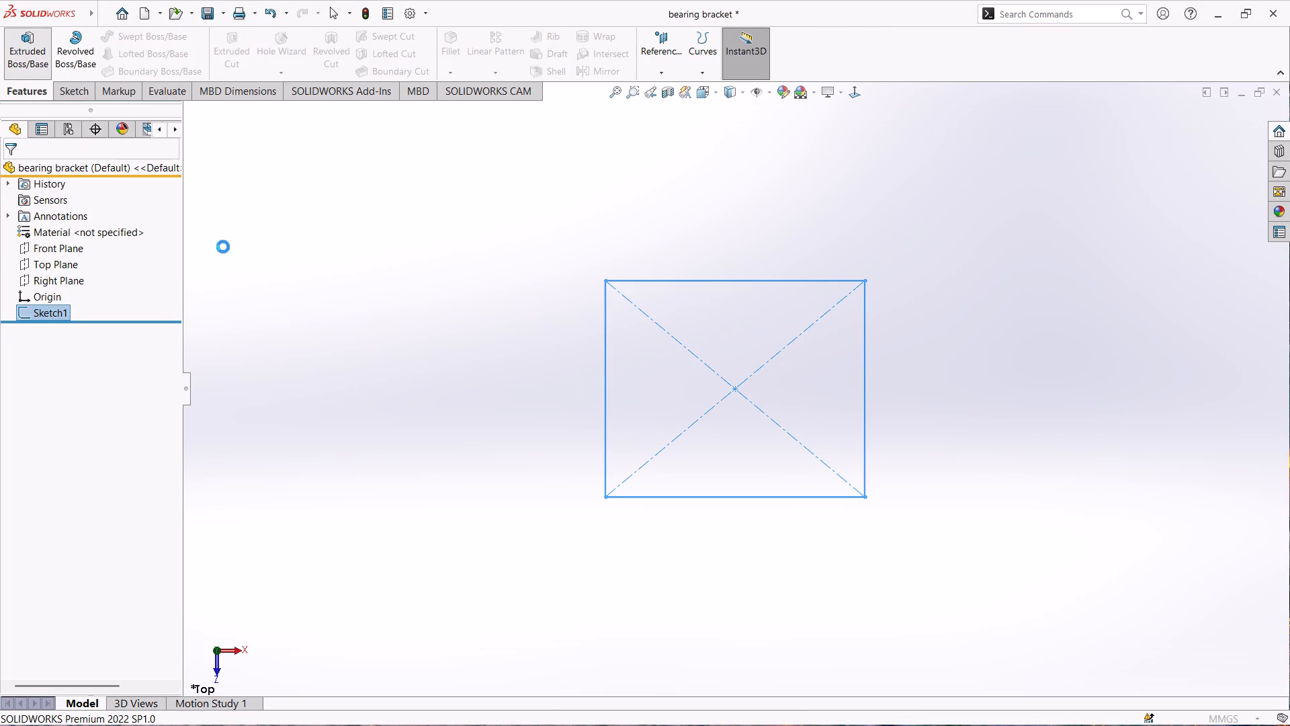
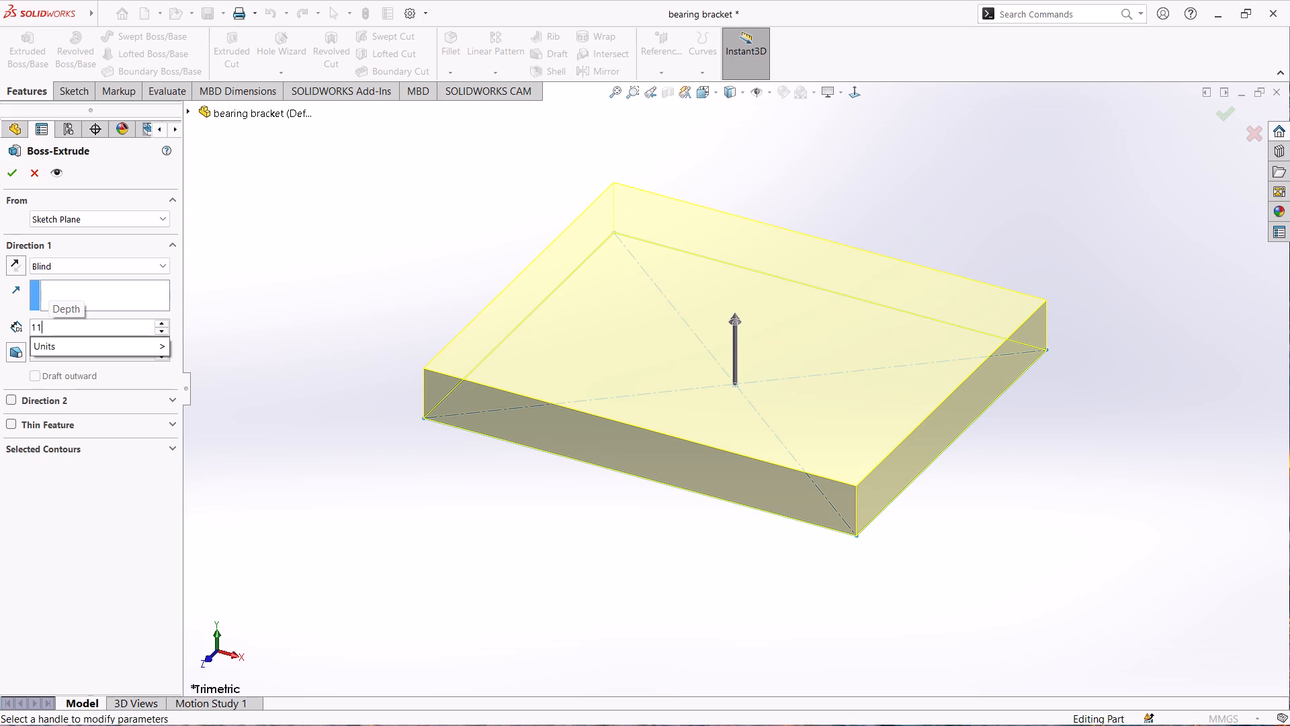
Extrude the base rectangle sketch as a blind boss with a depth of 11 mm.
left_click(9, 174)
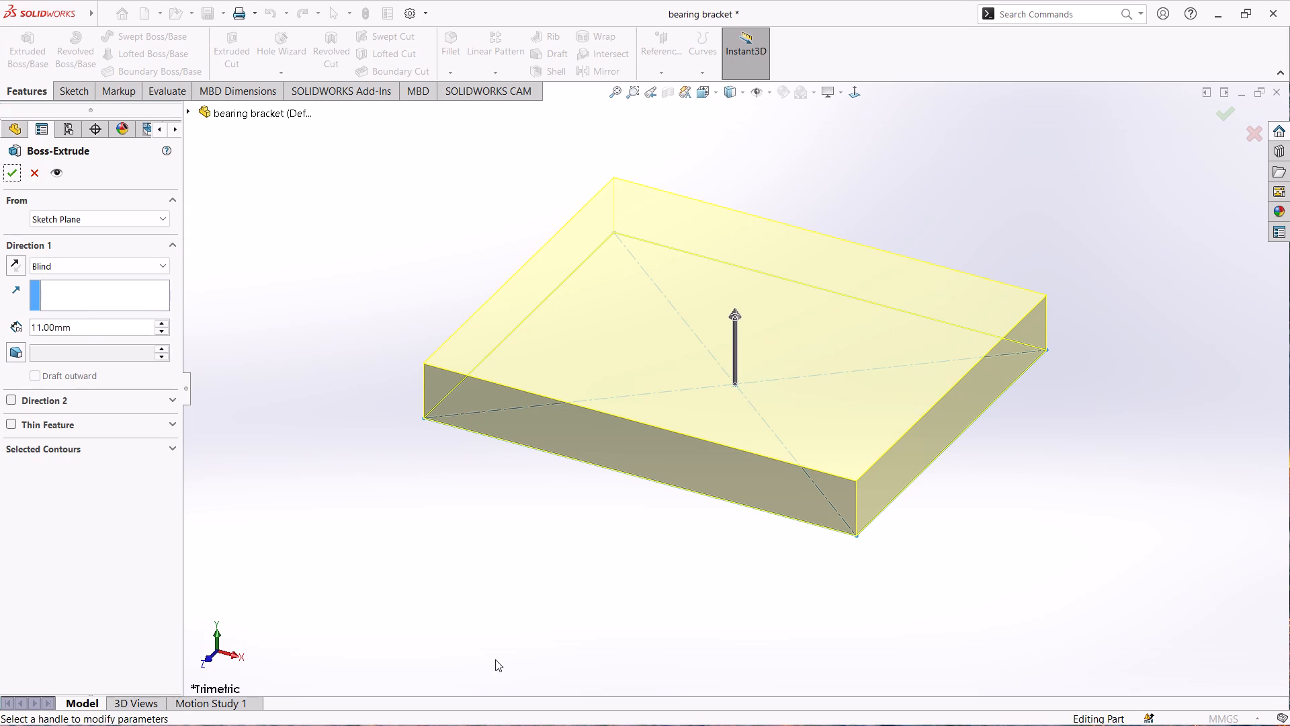
left_click(14, 175)
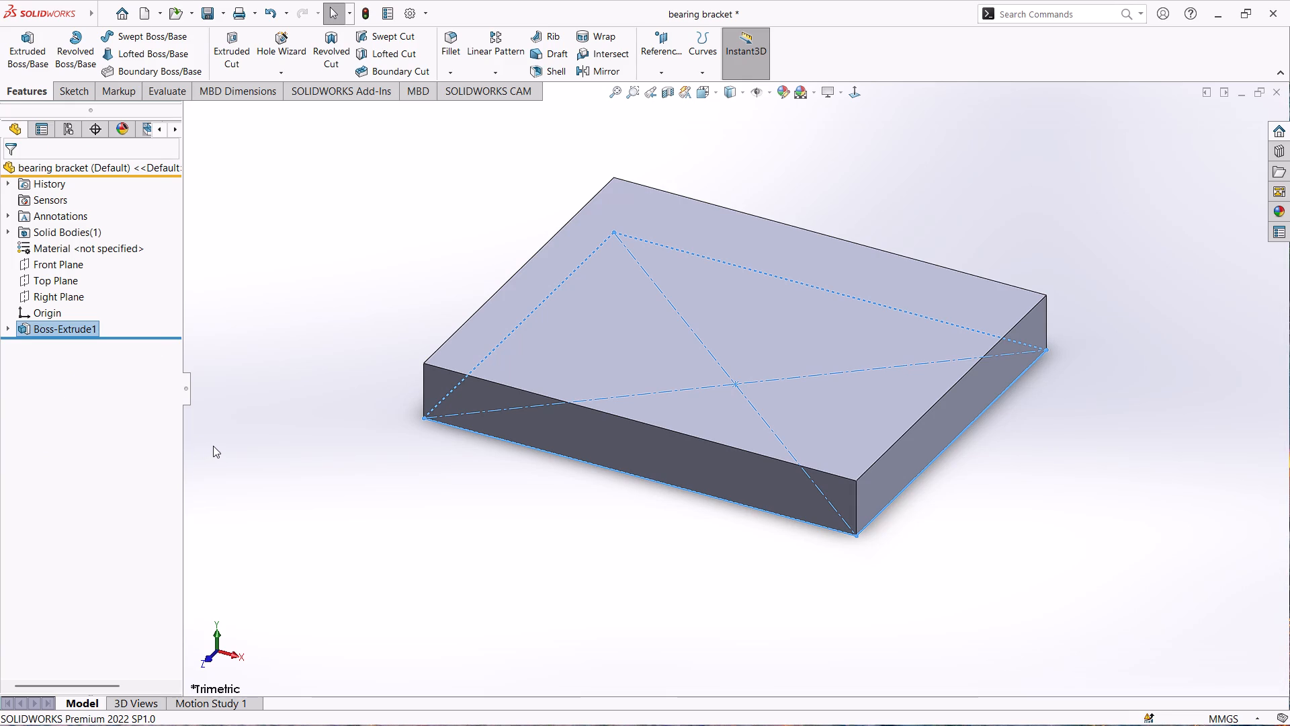
left_click(411, 523)
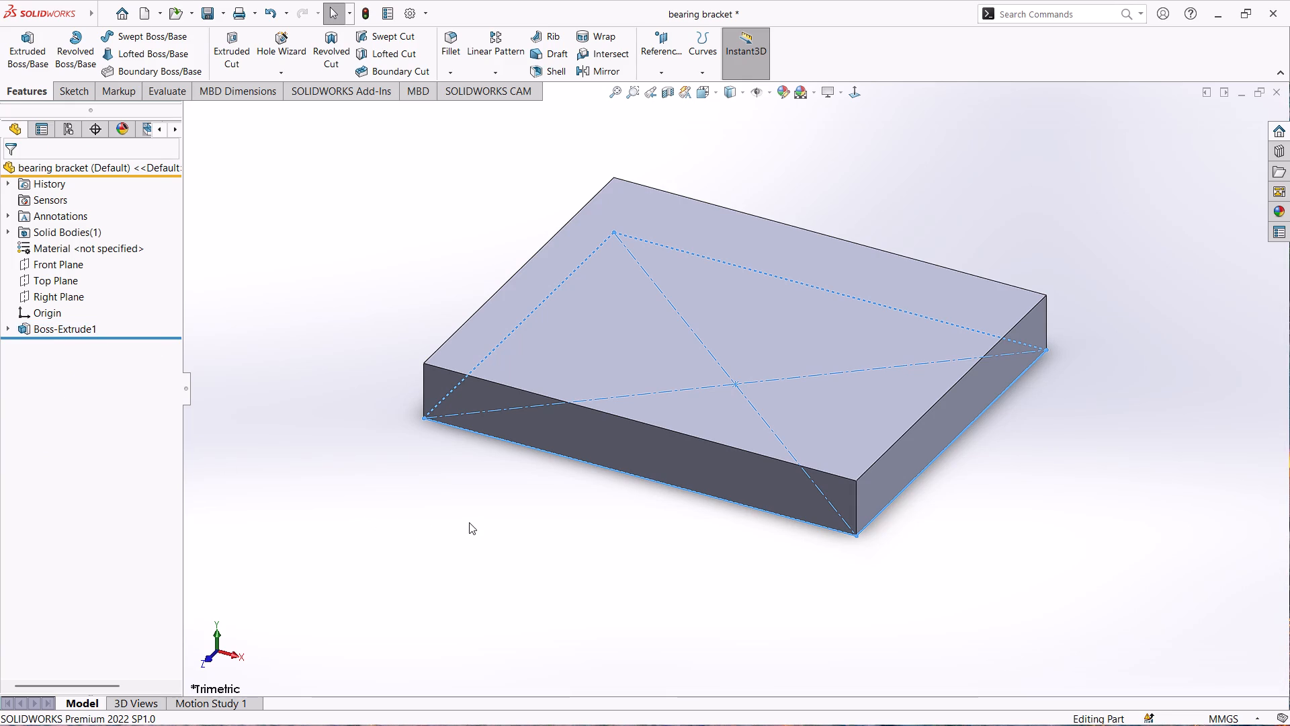
Start a new sketch on the large upper face of the extruded base plate.
middle_click_drag(319, 419, 391, 413)
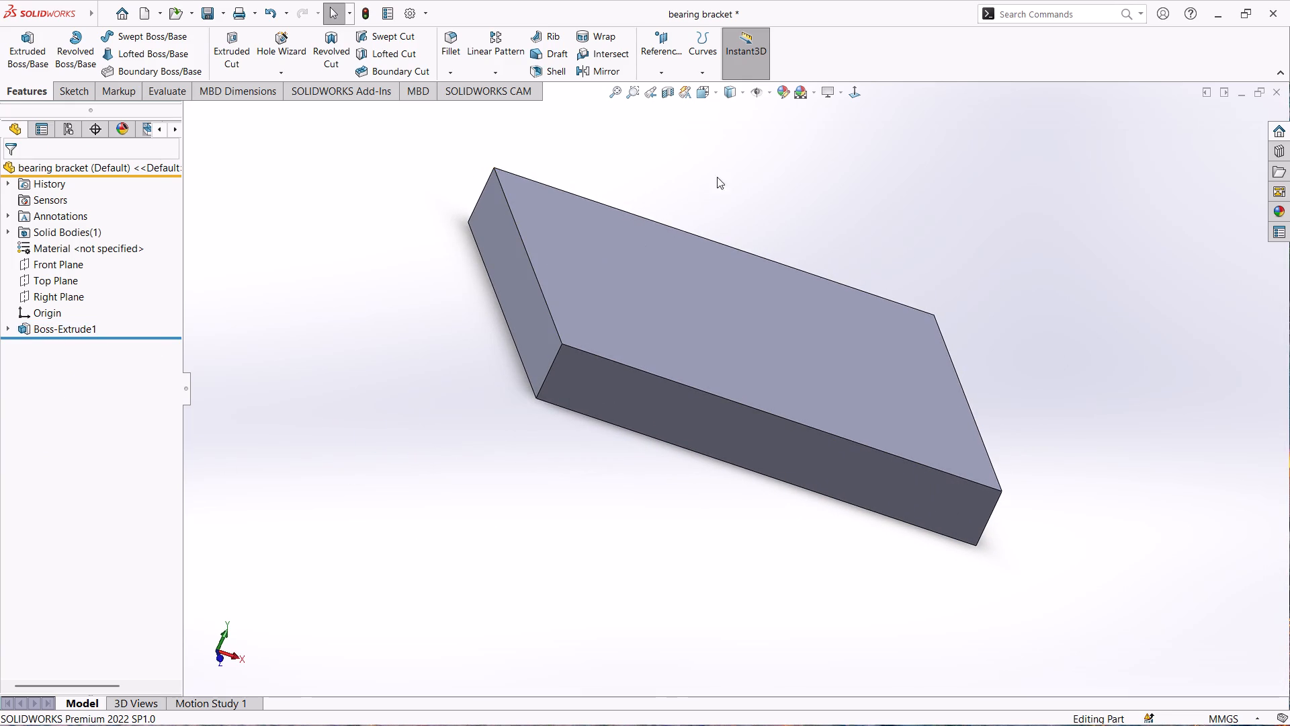
left_click(844, 95)
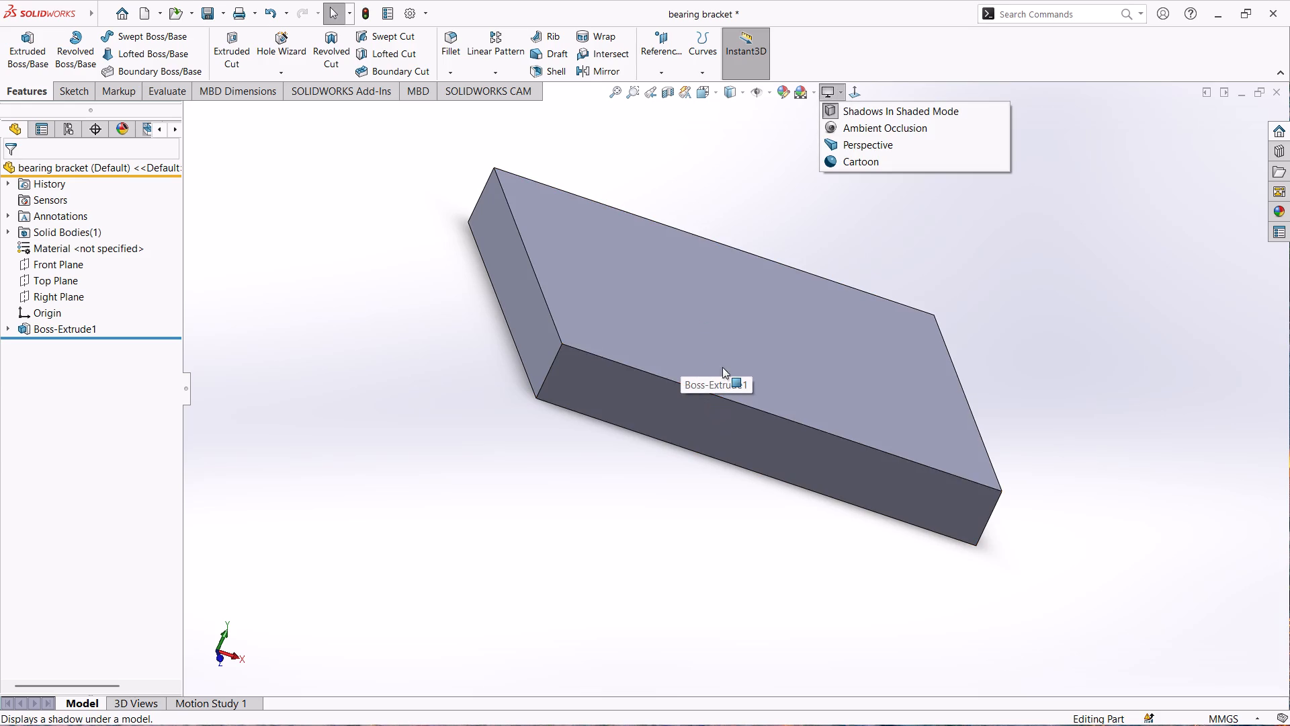
left_click(731, 329)
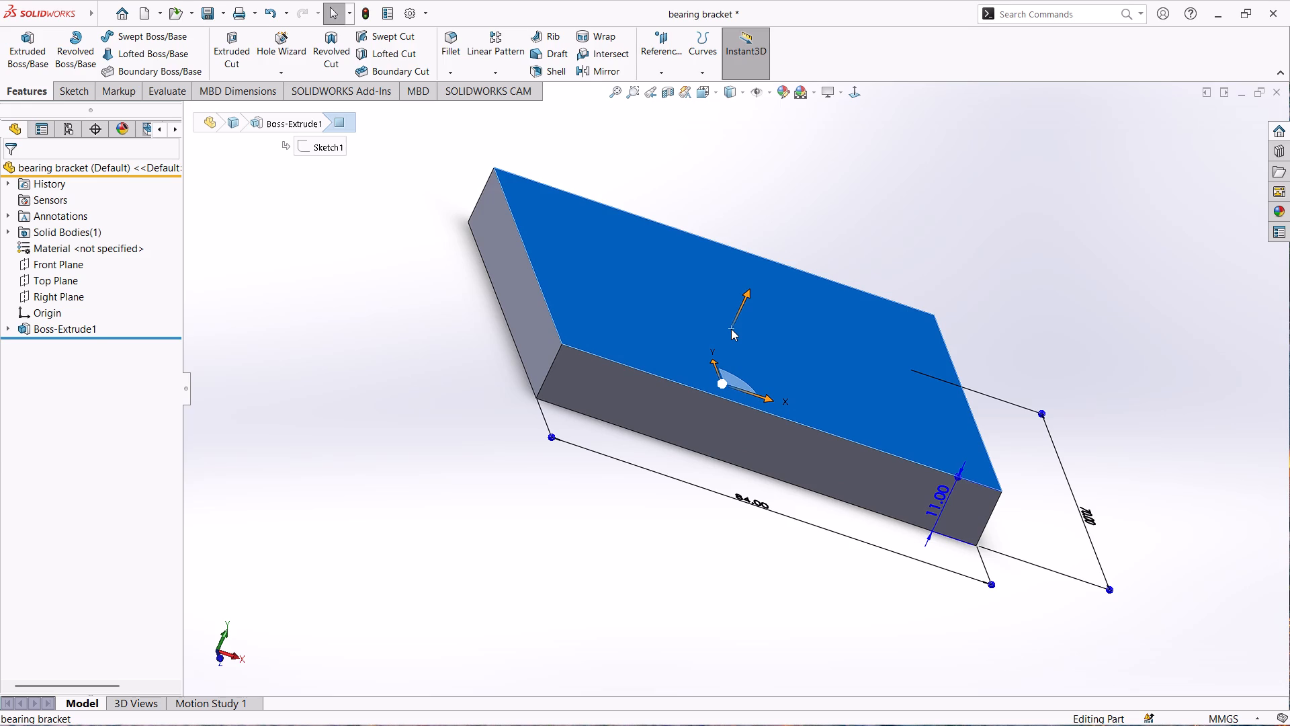
left_click(787, 286)
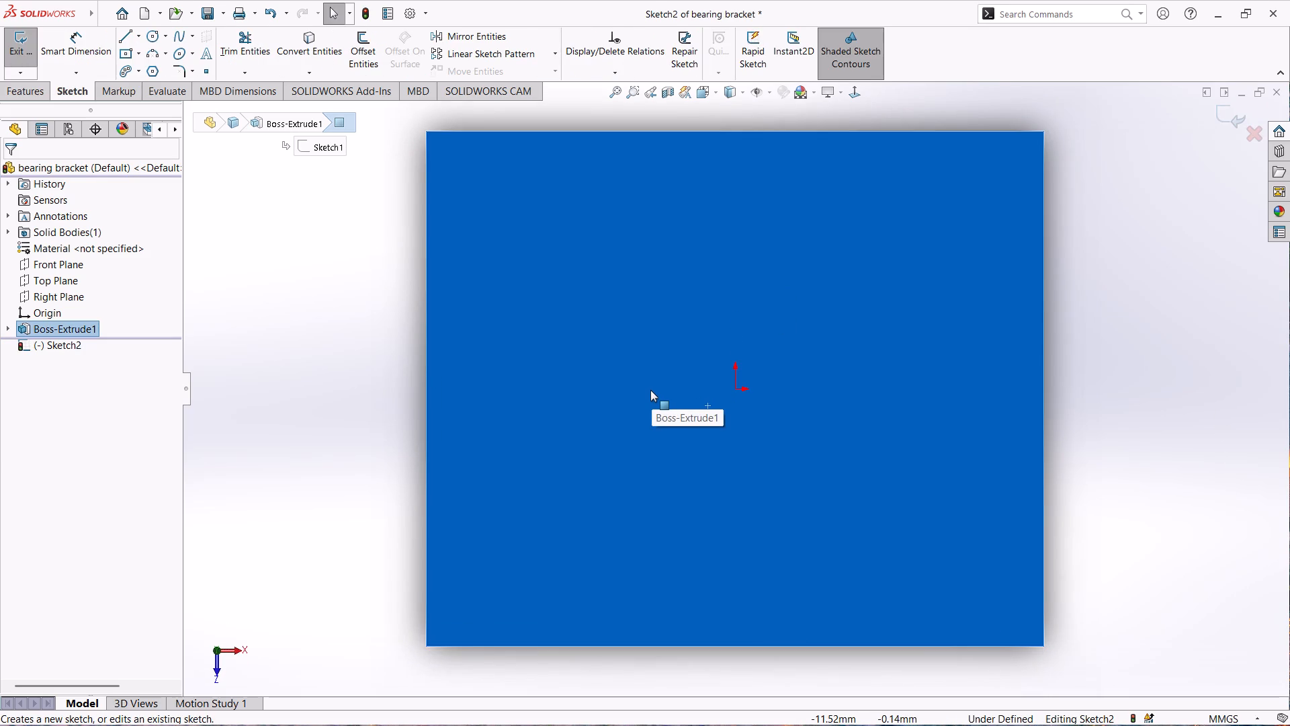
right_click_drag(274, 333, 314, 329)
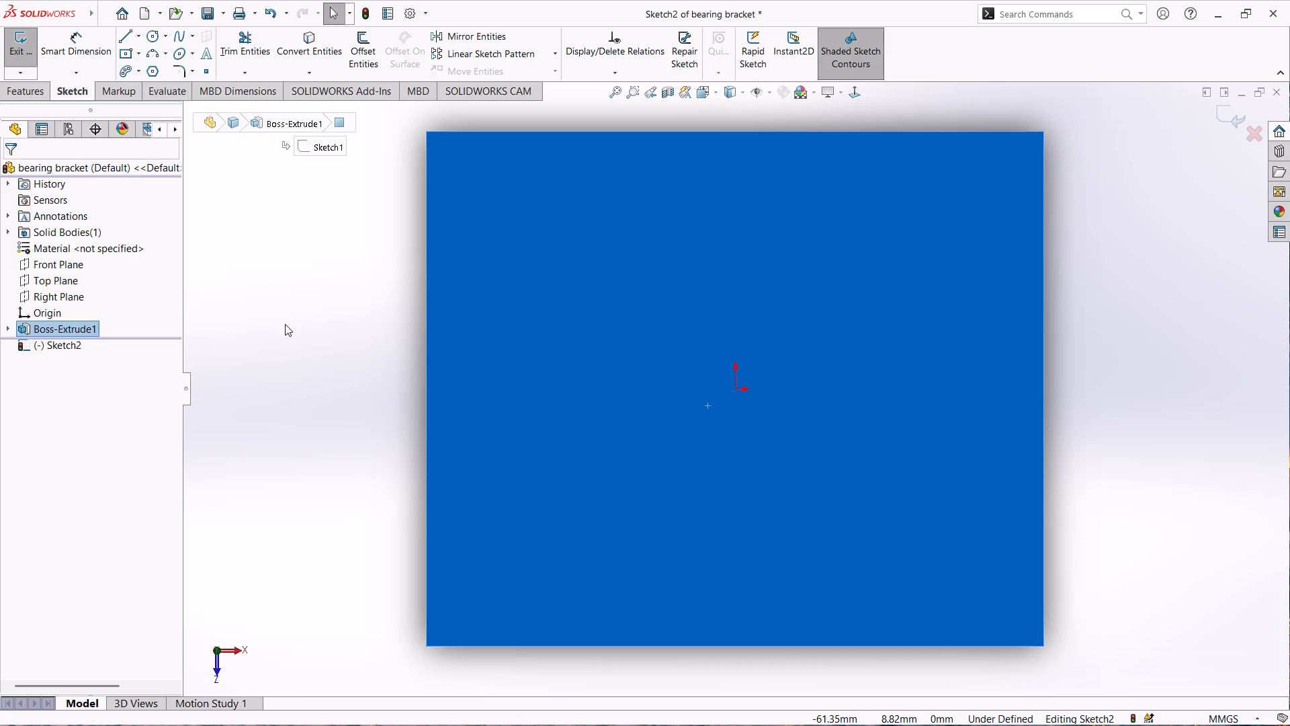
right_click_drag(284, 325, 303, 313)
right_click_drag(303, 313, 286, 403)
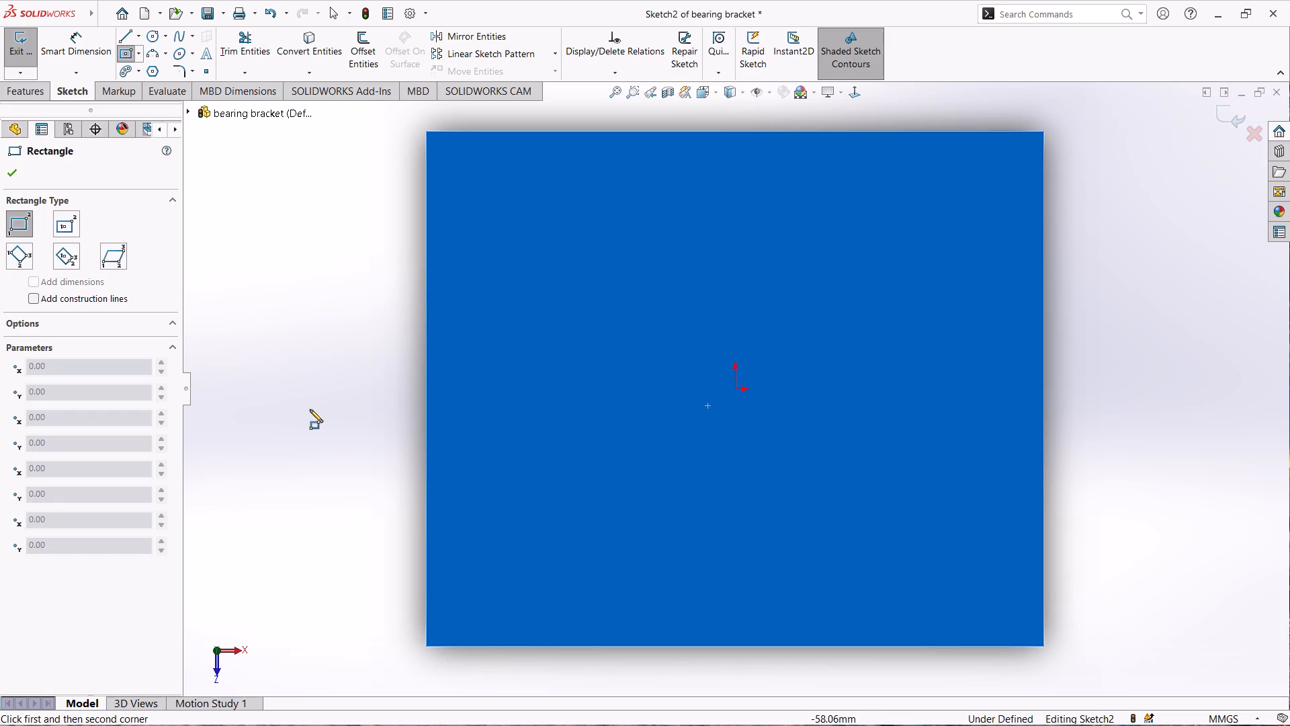
Draw two centerlines meeting at the origin: a 35 mm vertical from the upper edge's midpoint and a 42 mm horizontal to the left edge's midpoint.
left_click(139, 40)
left_click(142, 75)
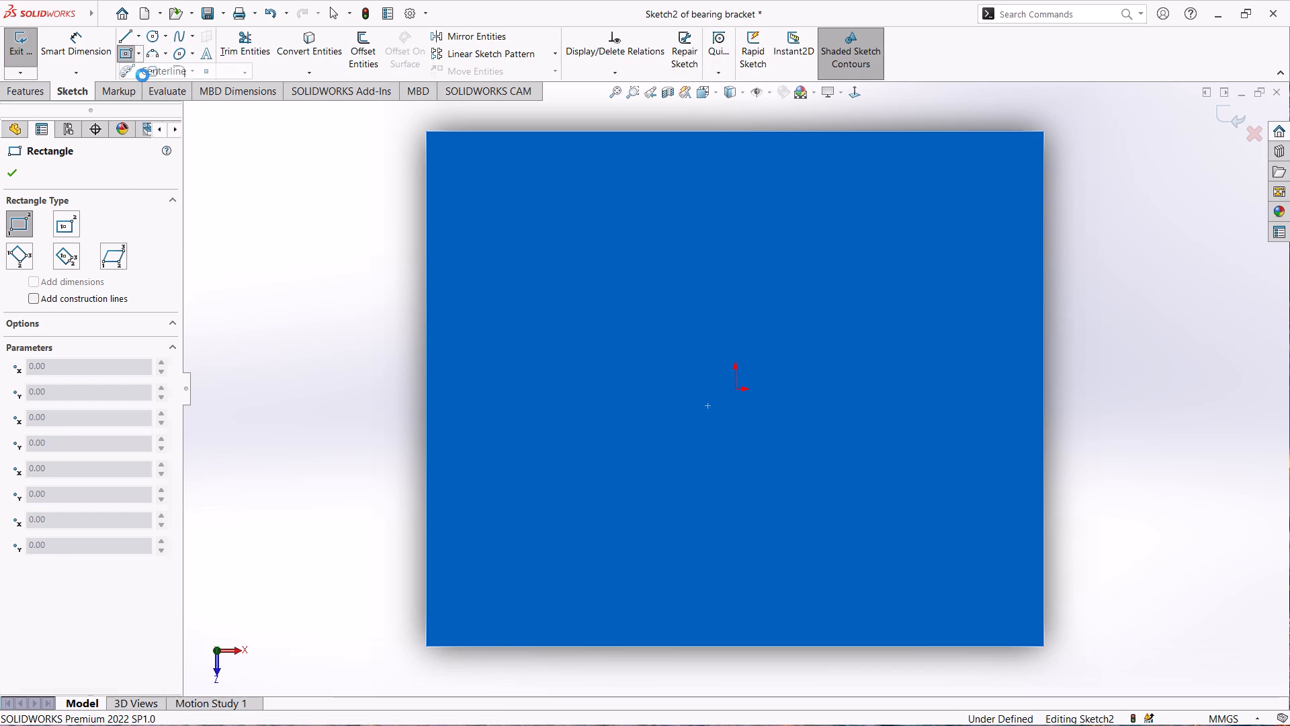
left_click(737, 130)
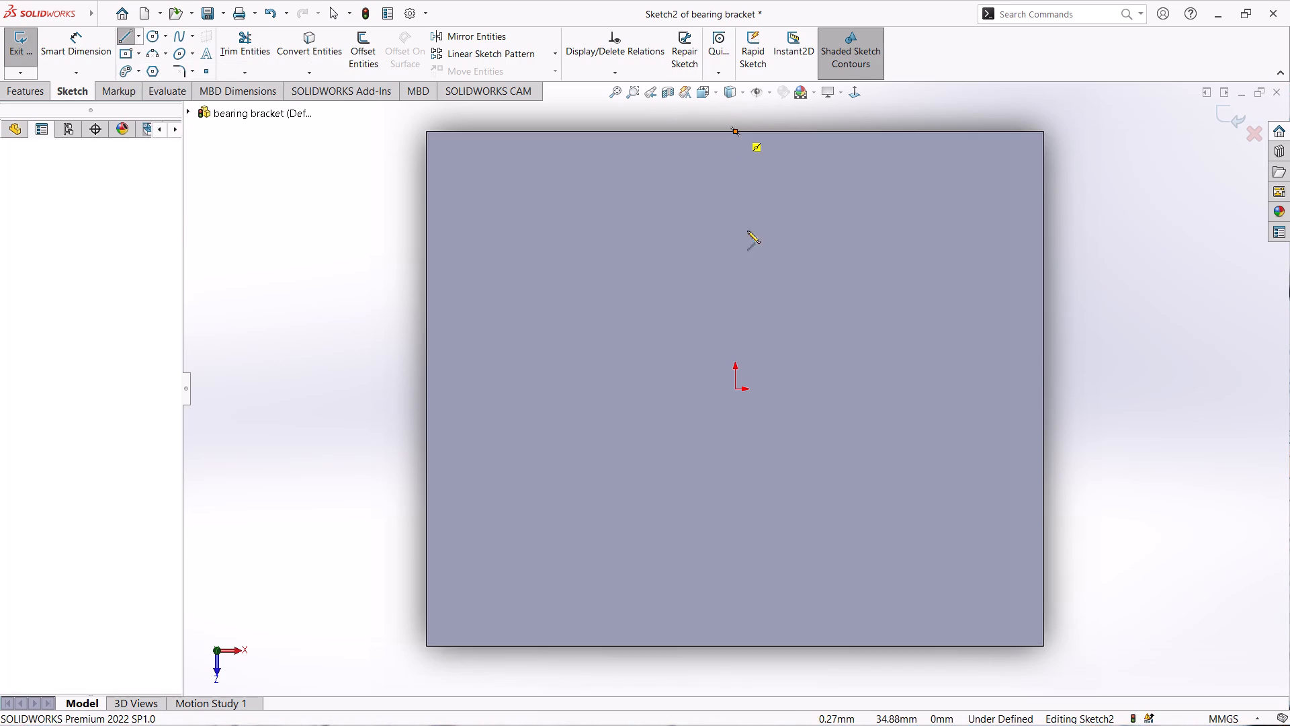
left_click(734, 389)
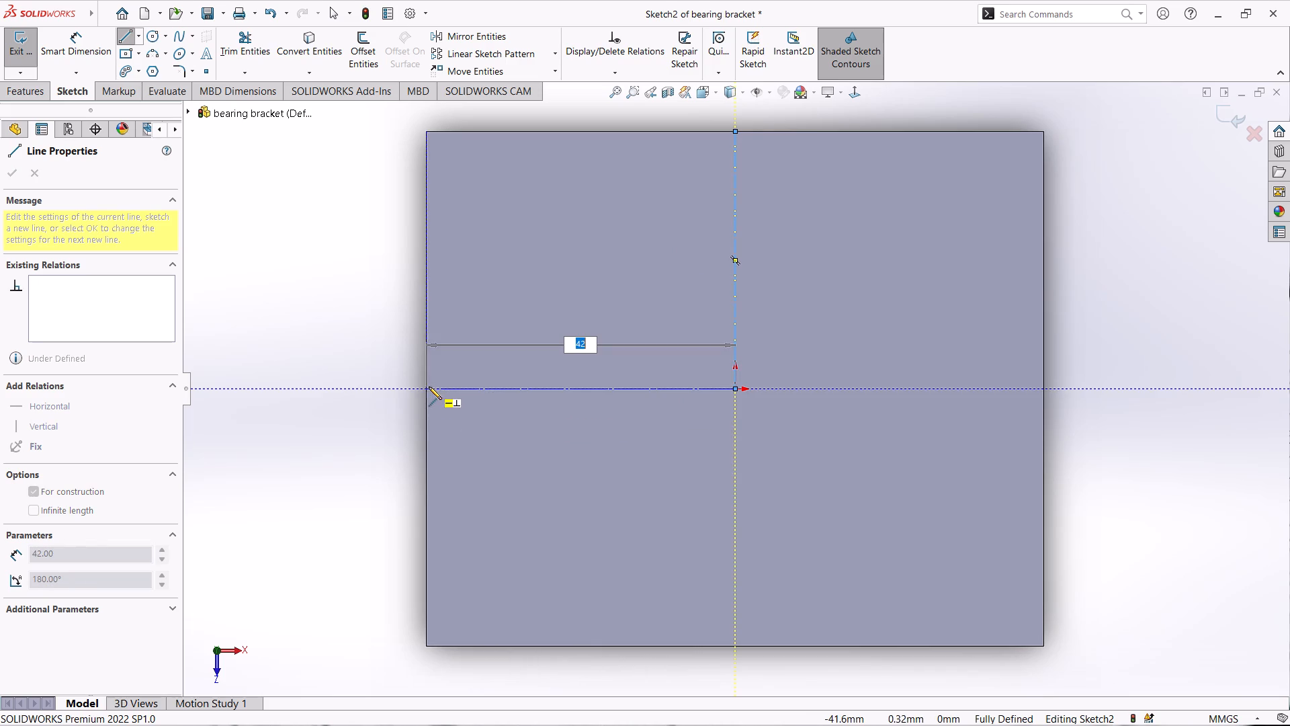
left_click(427, 387)
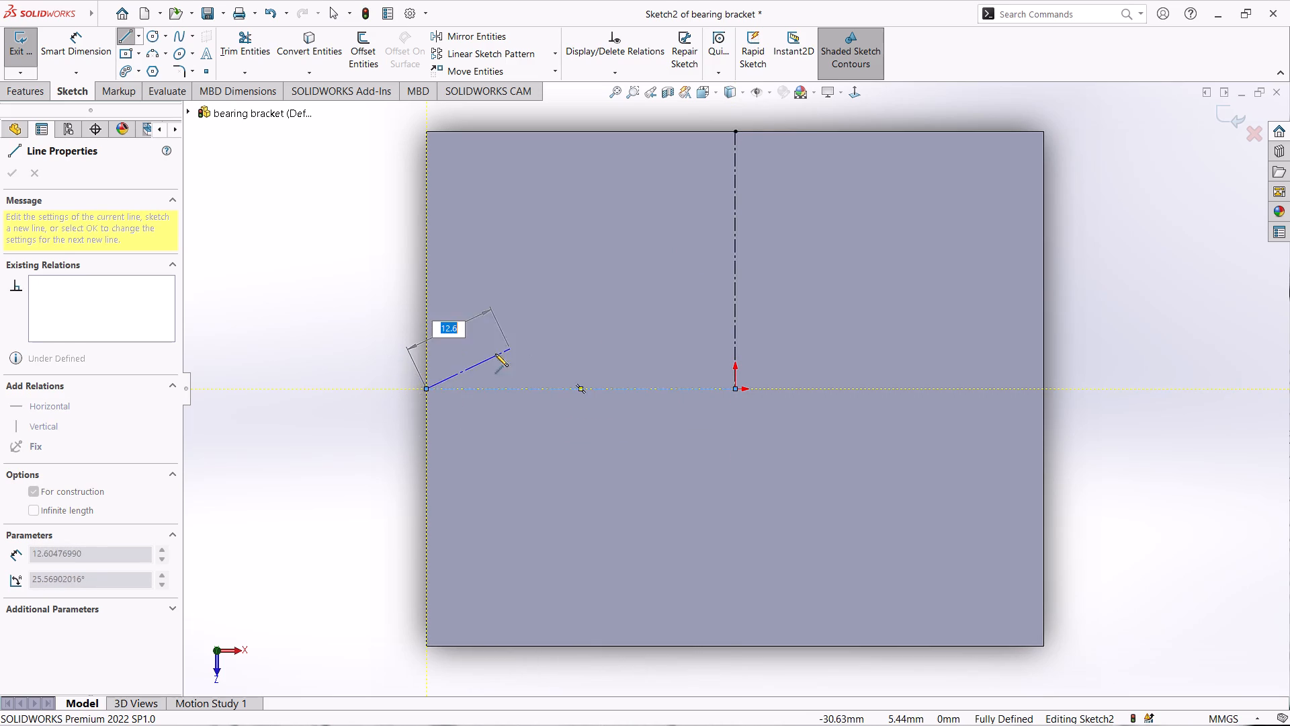
key("Escape")
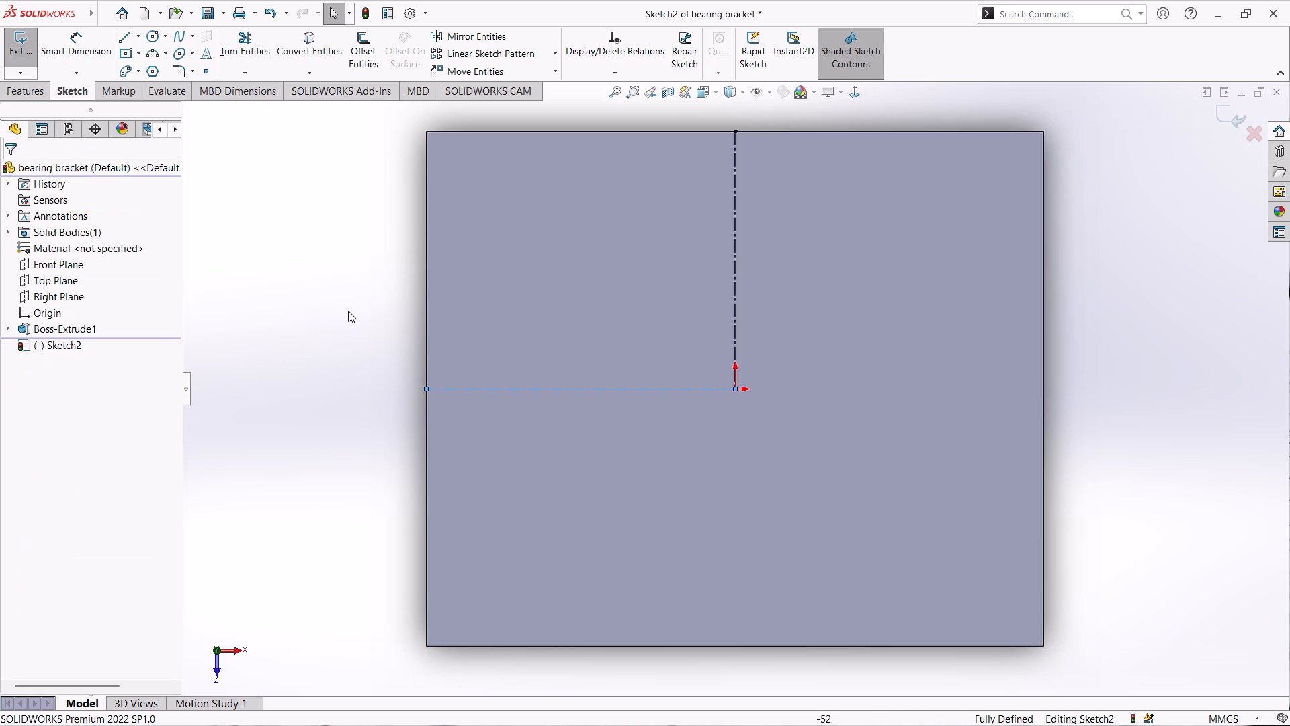
Sketch two circles about 25.5 mm left of the origin, one about 28 mm above it and 7.5 mm in diameter, one about 20 mm below.
left_click(157, 36)
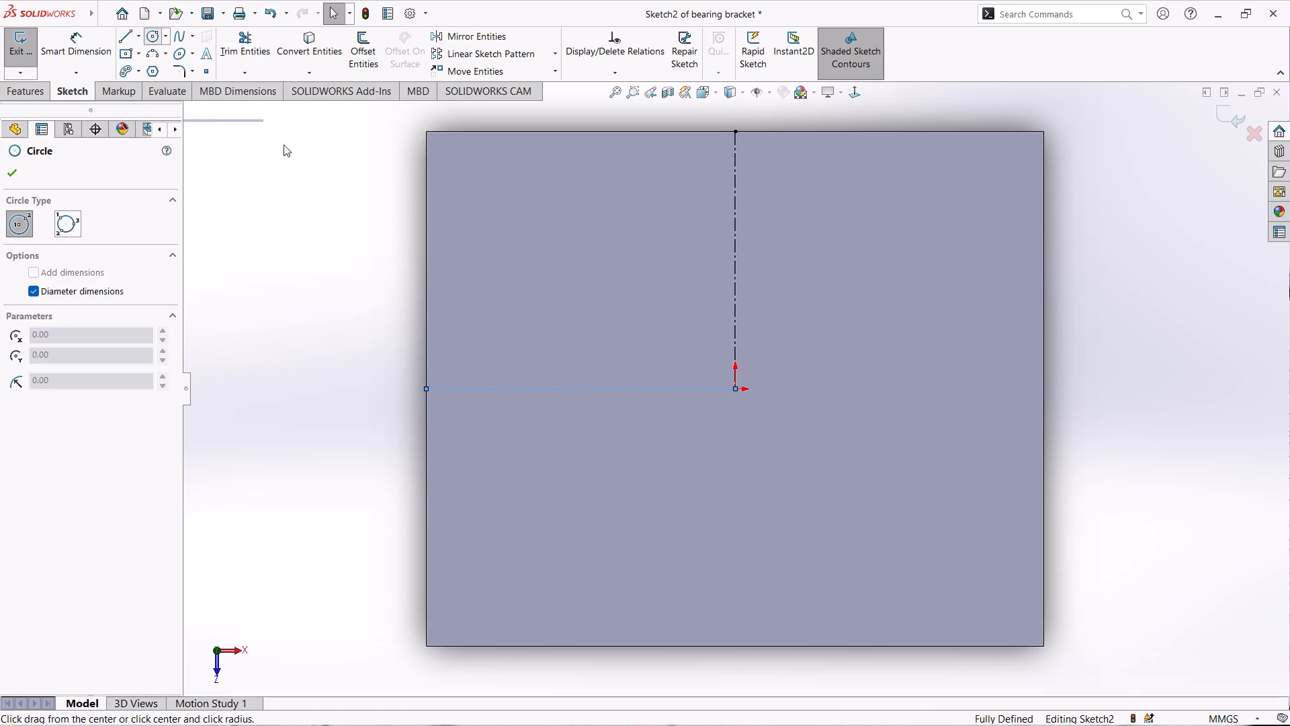
left_click(548, 186)
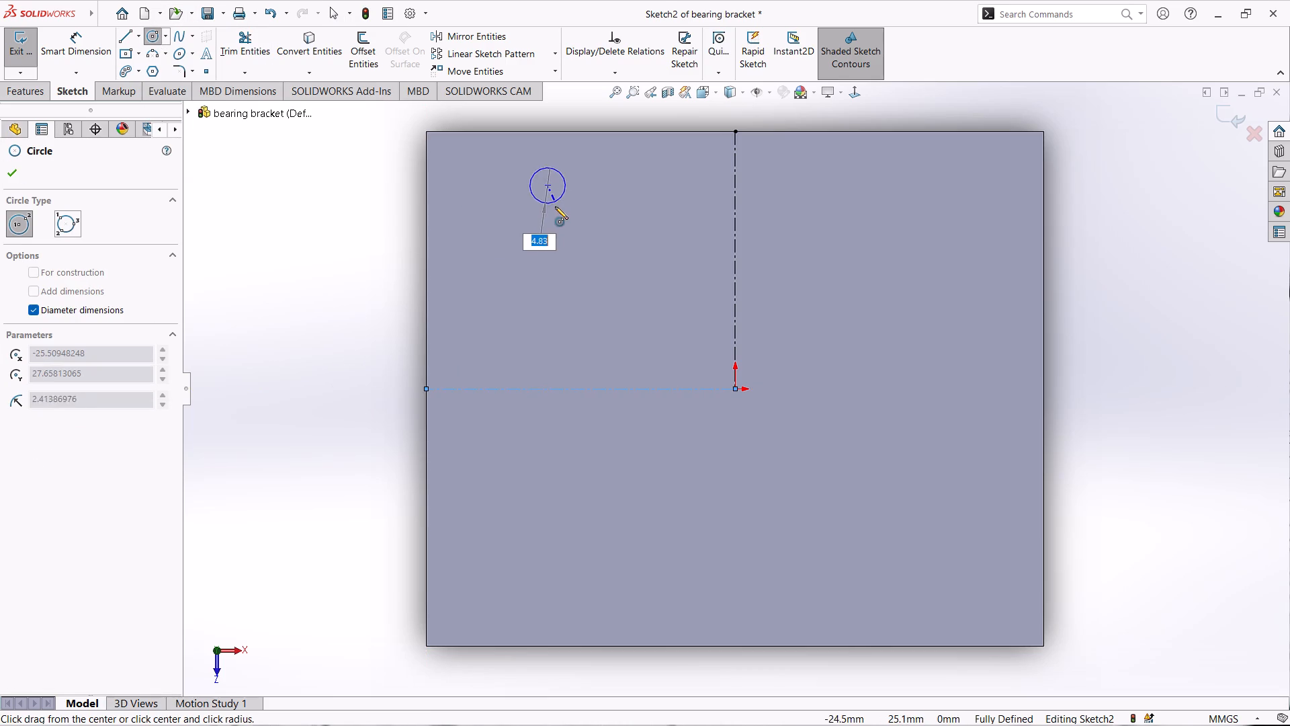
left_click(556, 212)
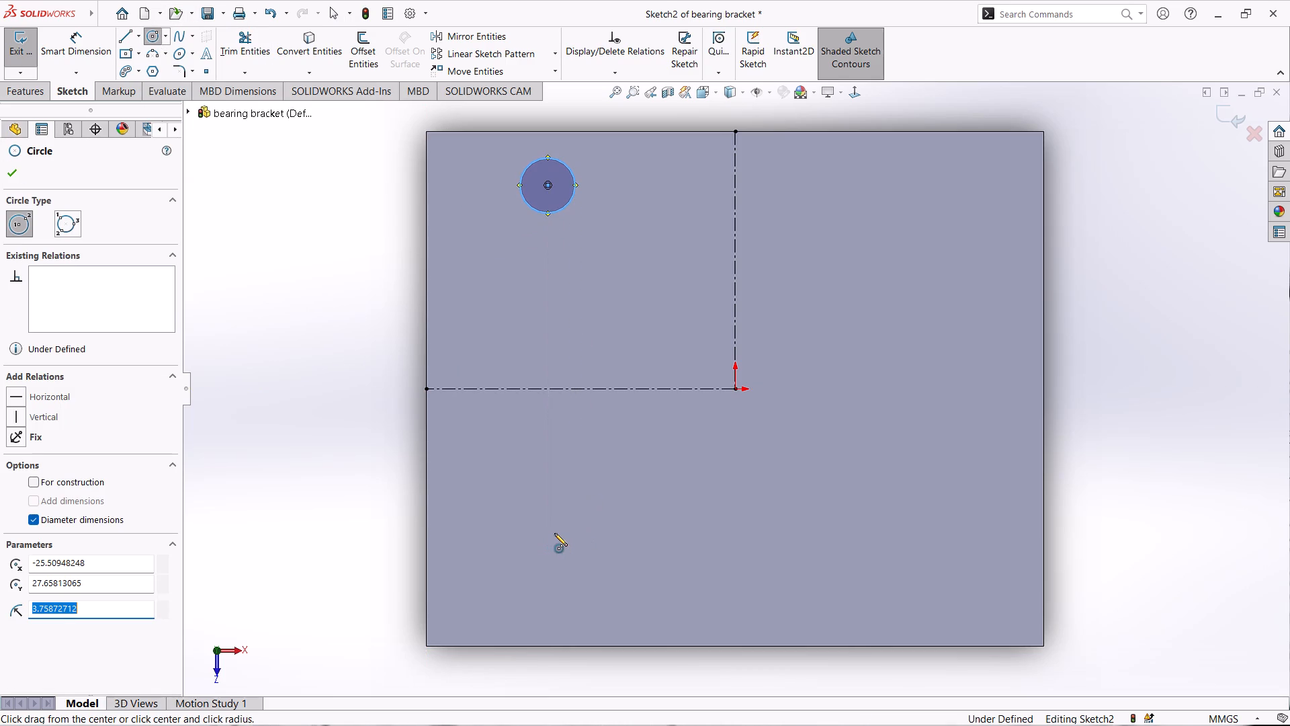
left_click(550, 534)
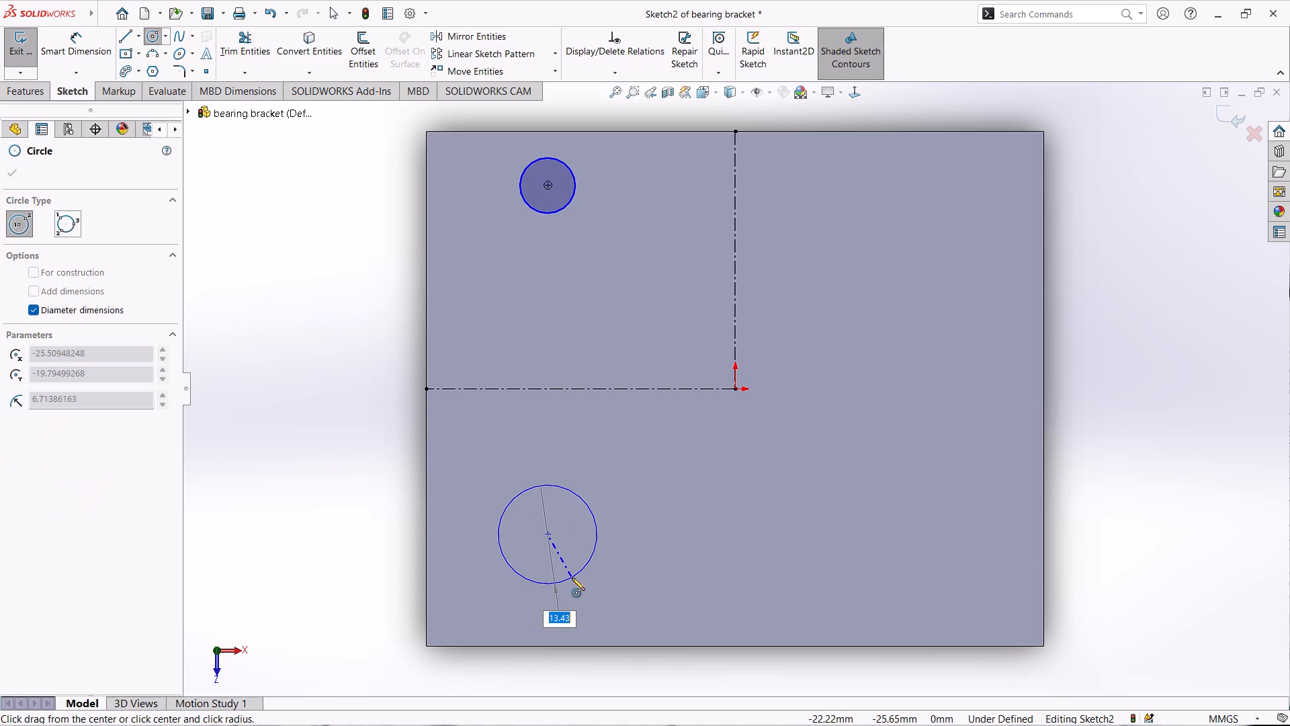
left_click(566, 564)
key("Escape")
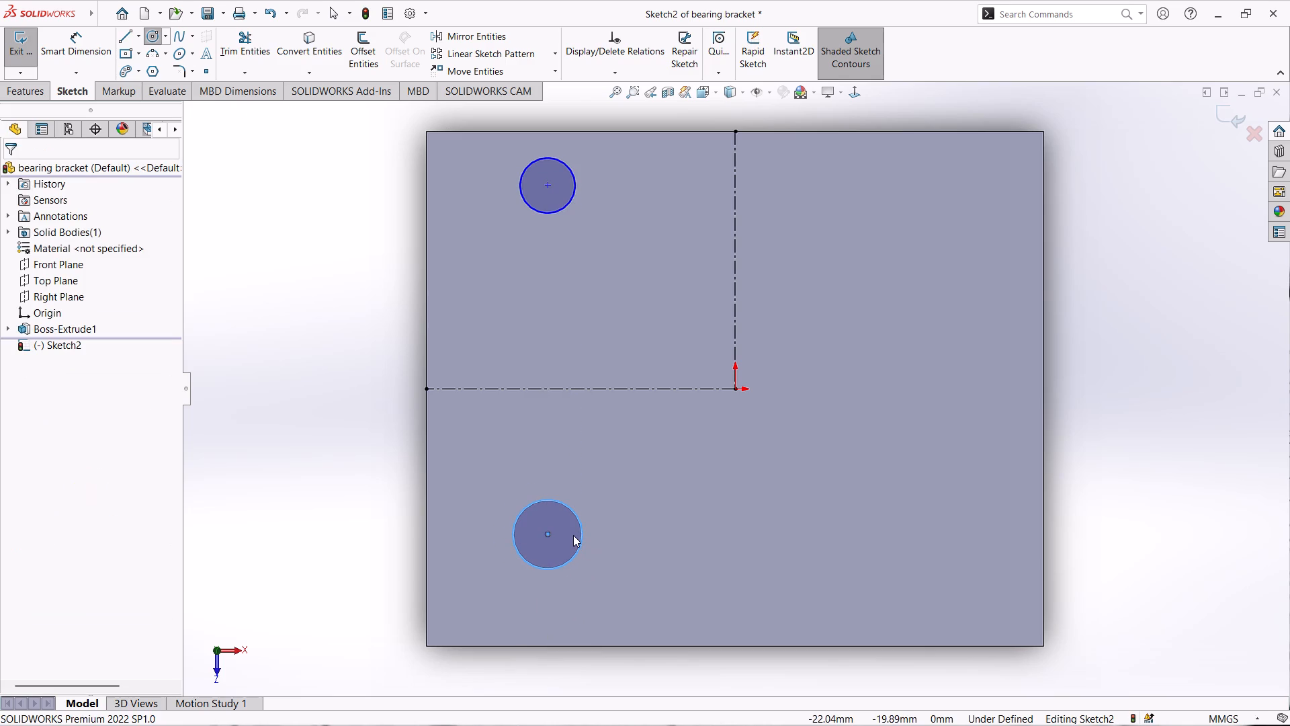
Add an Equal relation between the two sketched circles.
left_click(558, 209, "ctrl")
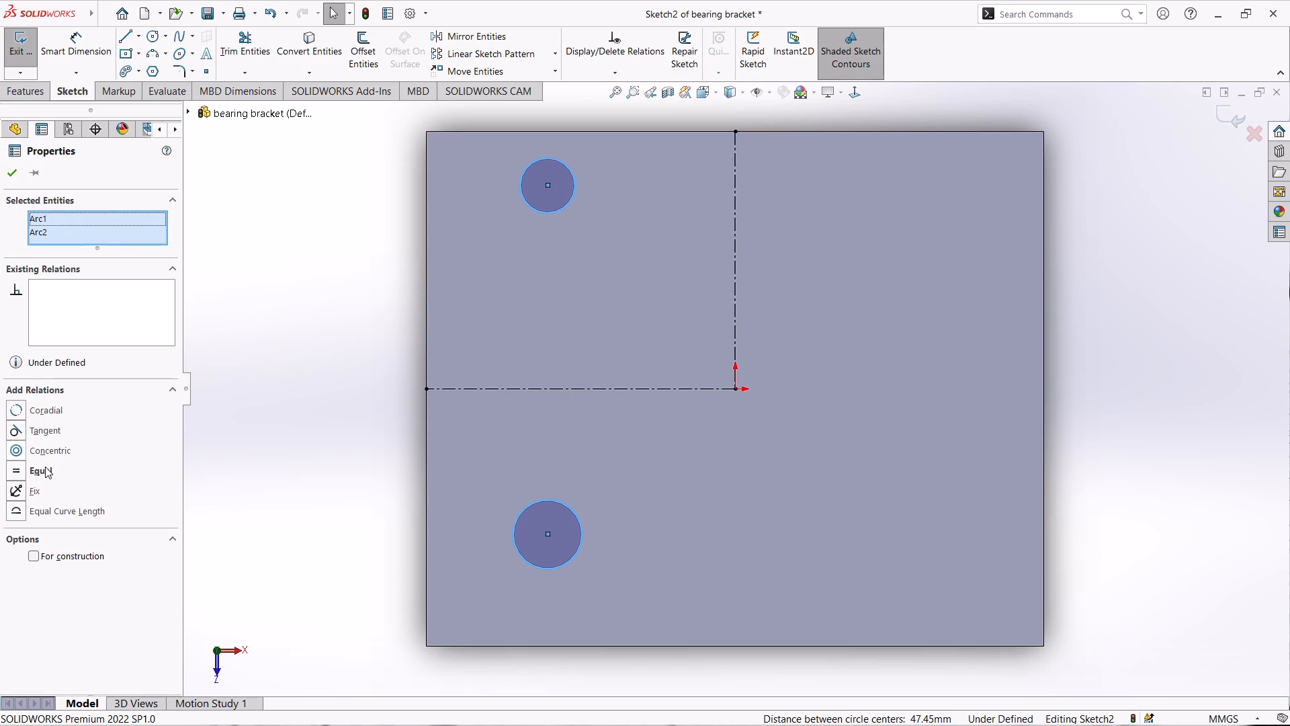
left_click(44, 467)
key("Escape")
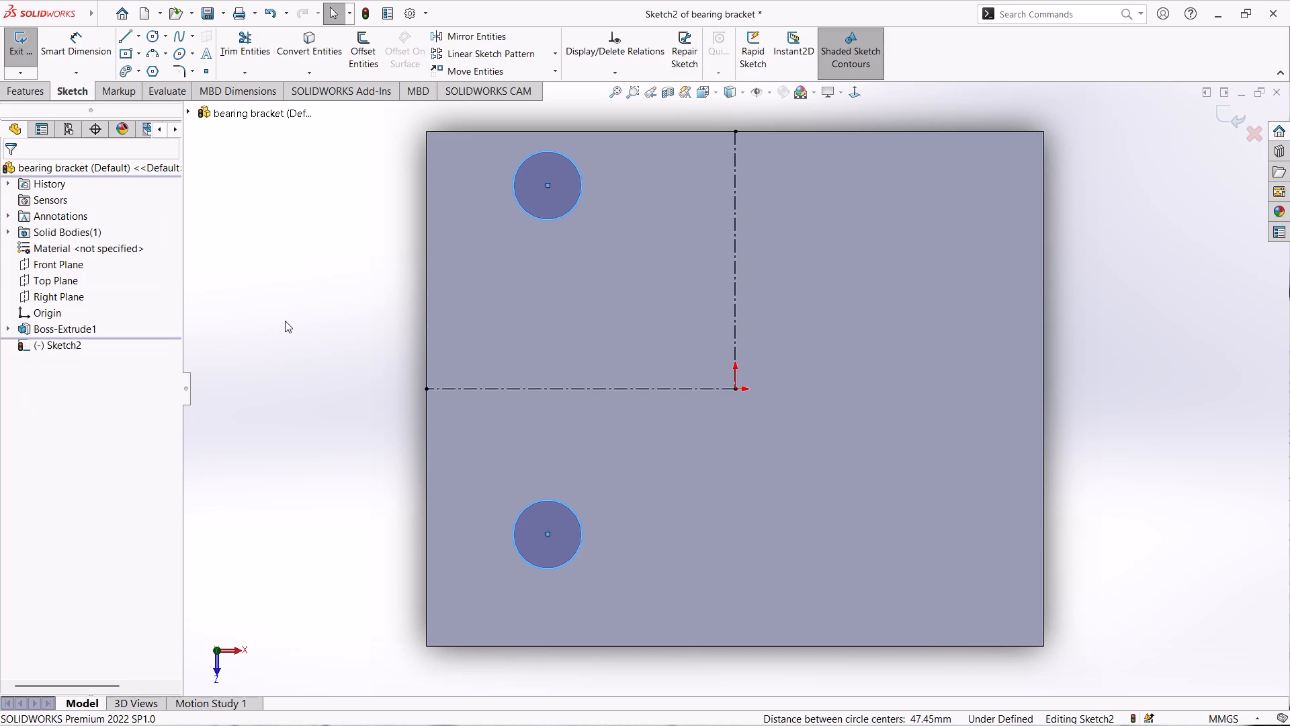
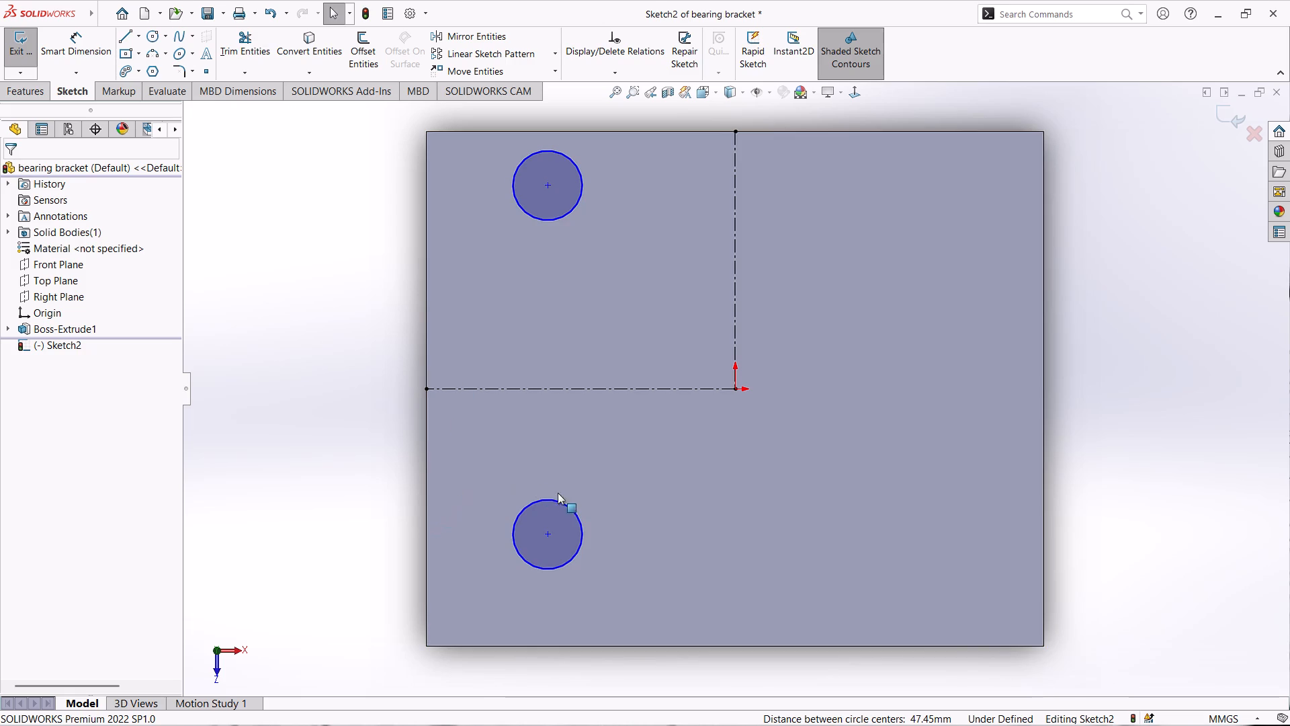
Add a Vertical relation between the center points of the two sketched circles.
left_click(548, 534, "ctrl")
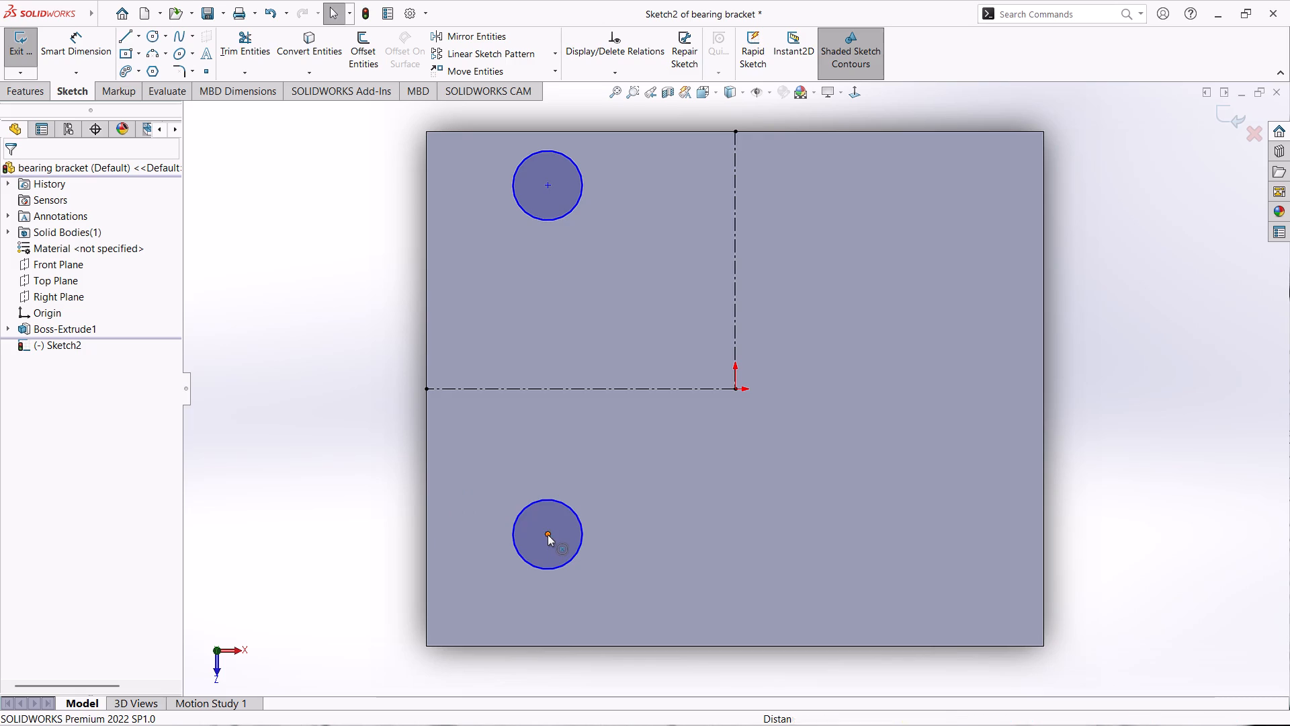
left_click(548, 185, "ctrl")
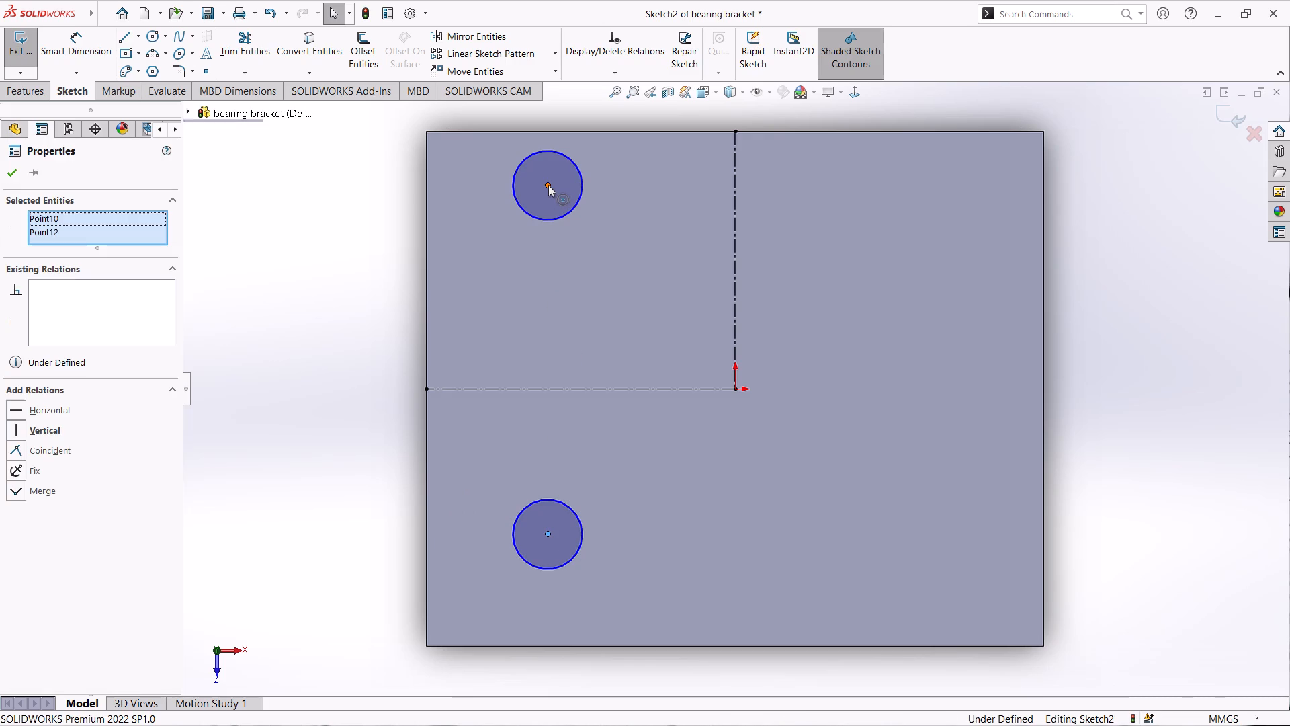
left_click(56, 431)
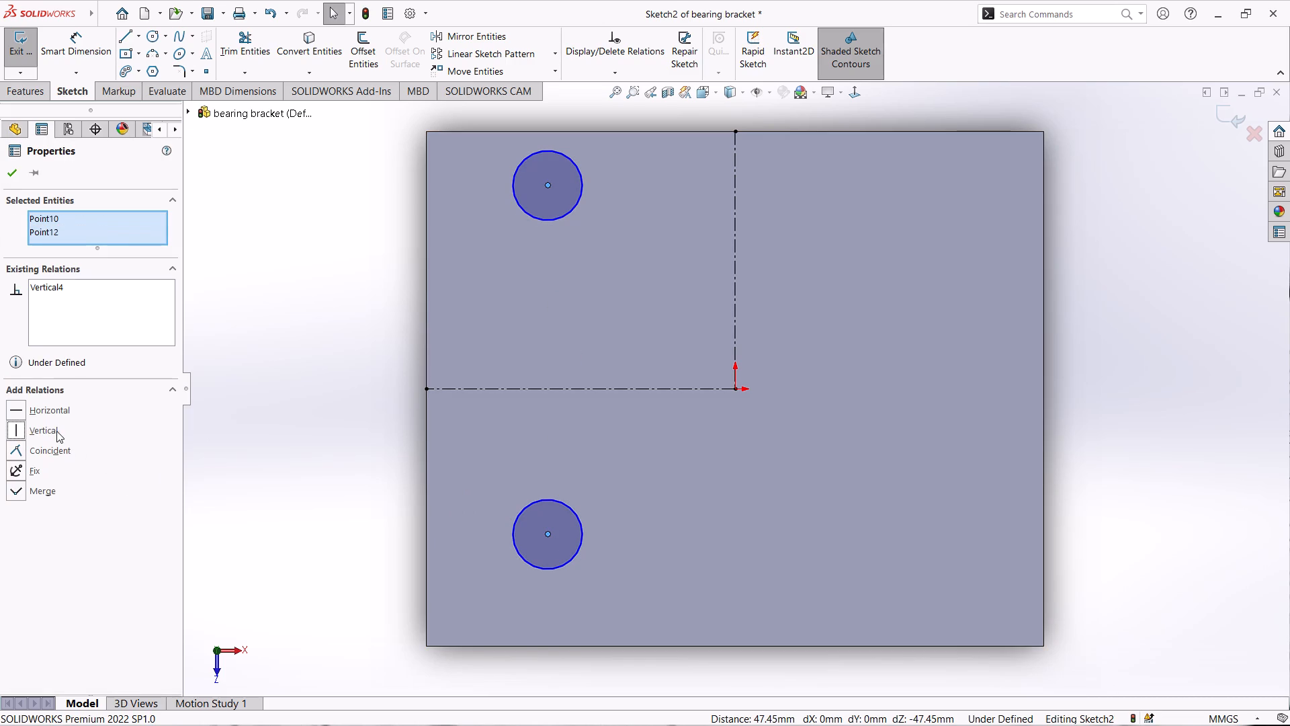
left_click(17, 171)
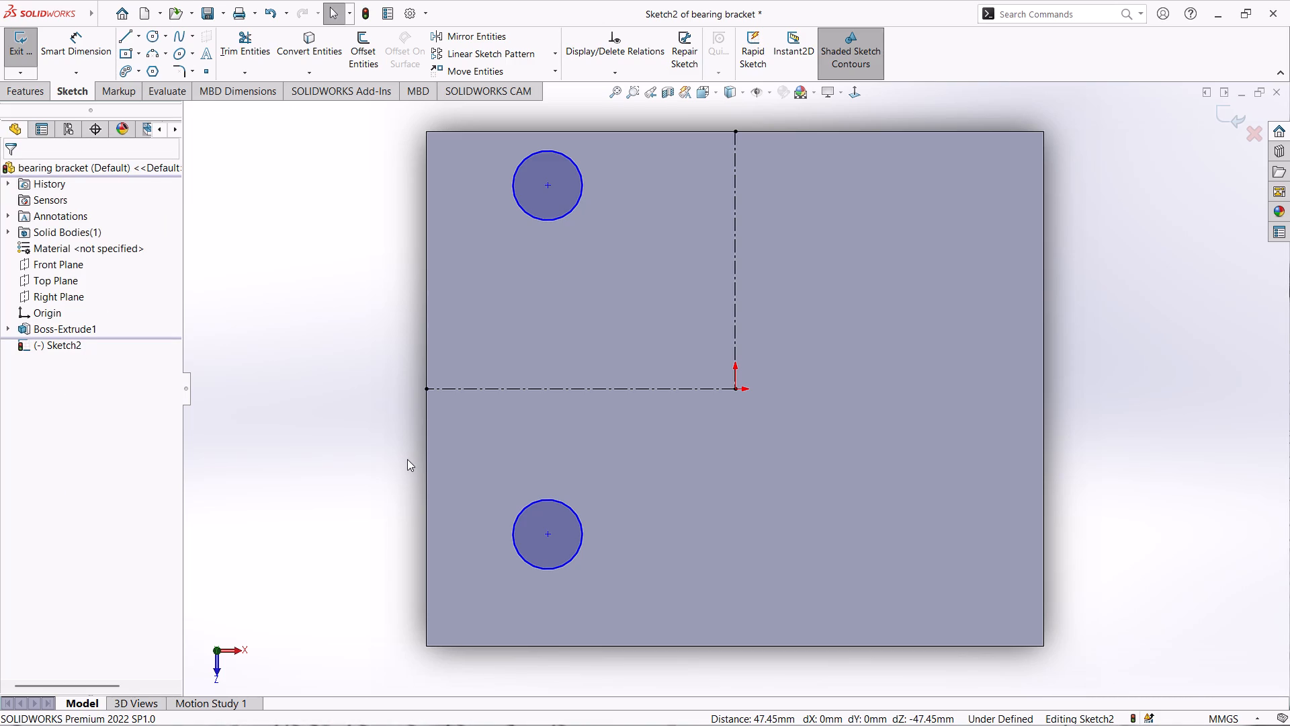
Dimension the vertical distance from the lower circle's center to the plate's lower edge, placing it outside the plate's left edge.
right_click_drag(374, 493, 372, 421)
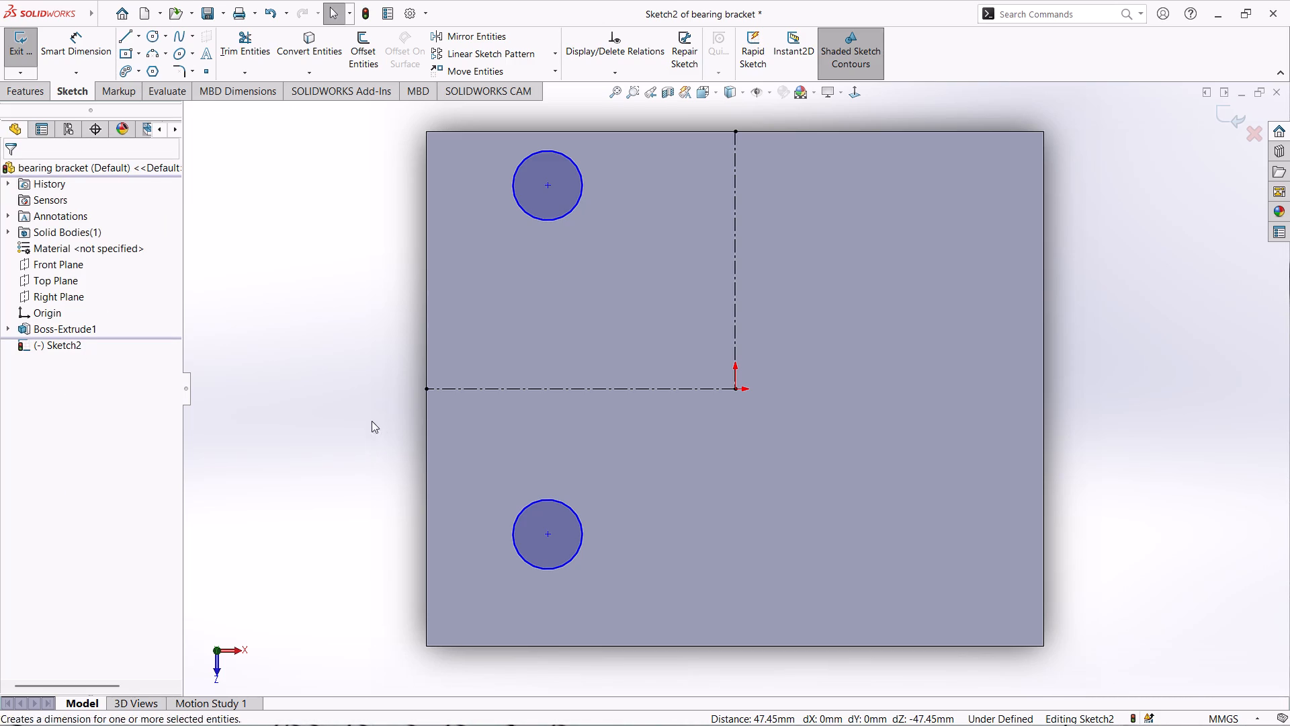
right_click_drag(372, 421, 372, 409)
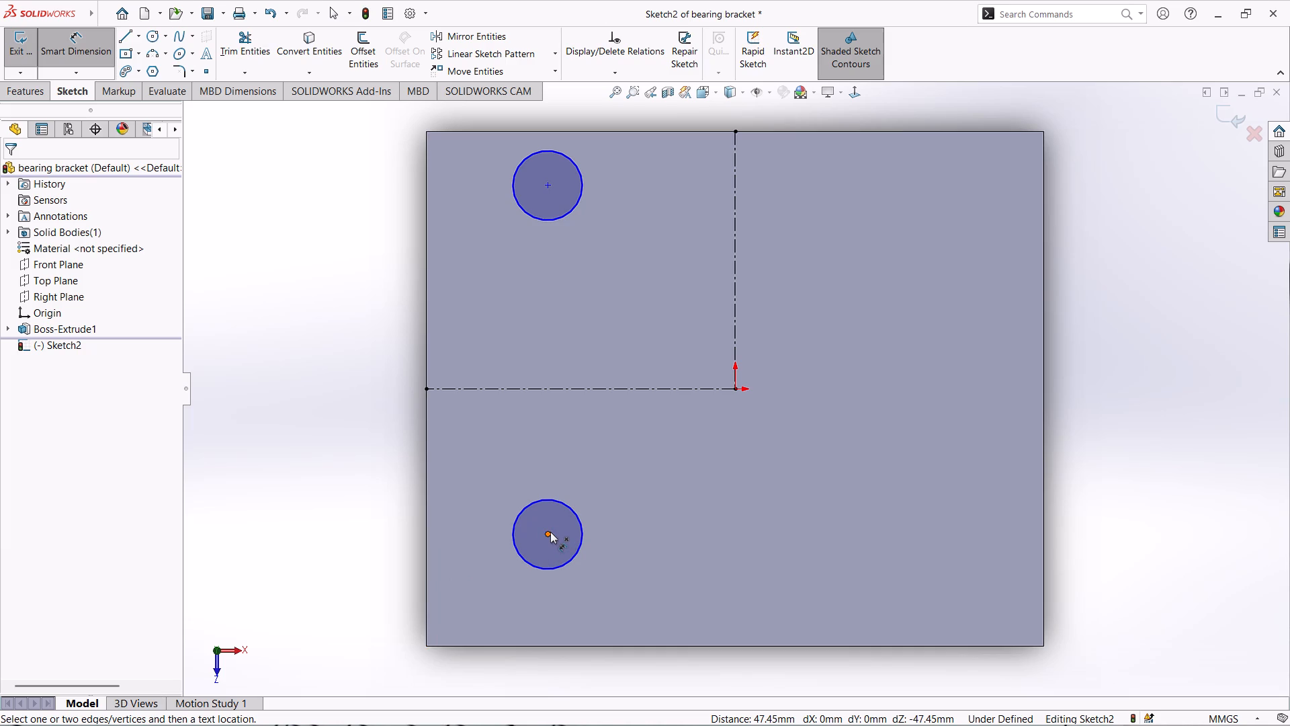
left_click(547, 532)
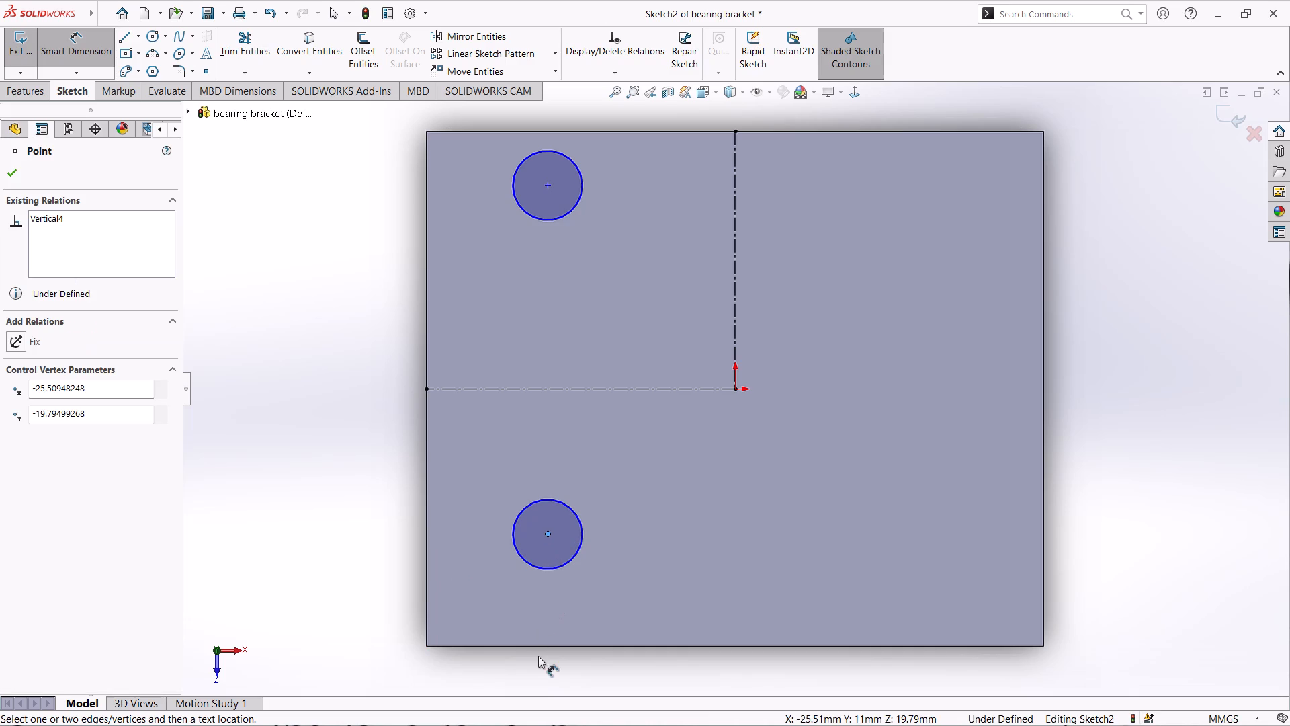
left_click(542, 646)
left_click(341, 594)
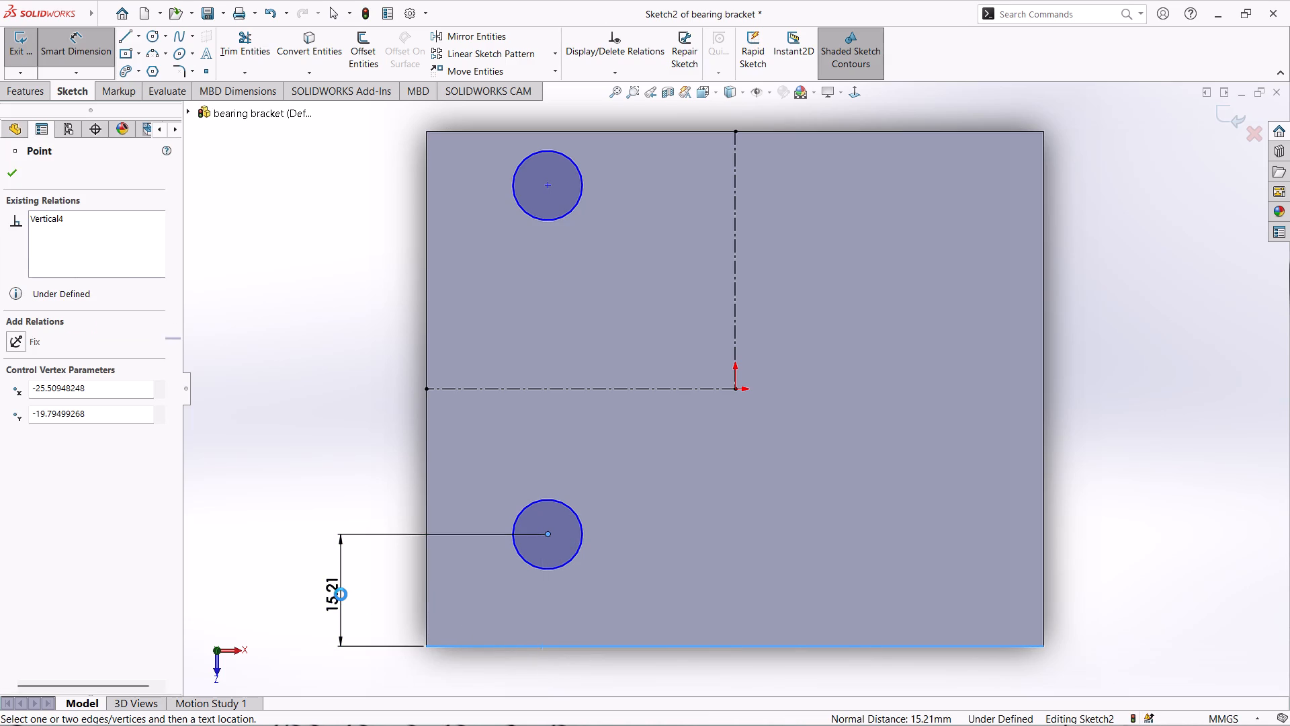
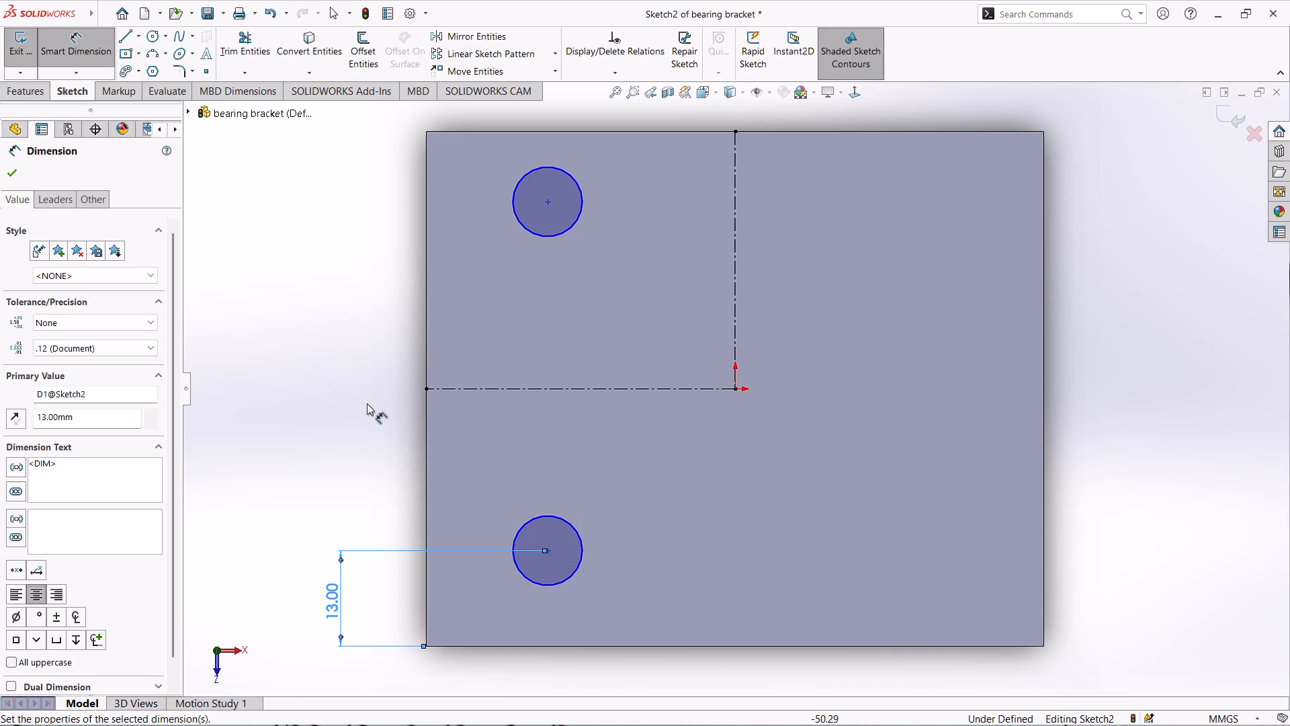
Dimension the vertical distance from the upper circle's center to the plate's upper edge.
right_click_drag(354, 387, 349, 329)
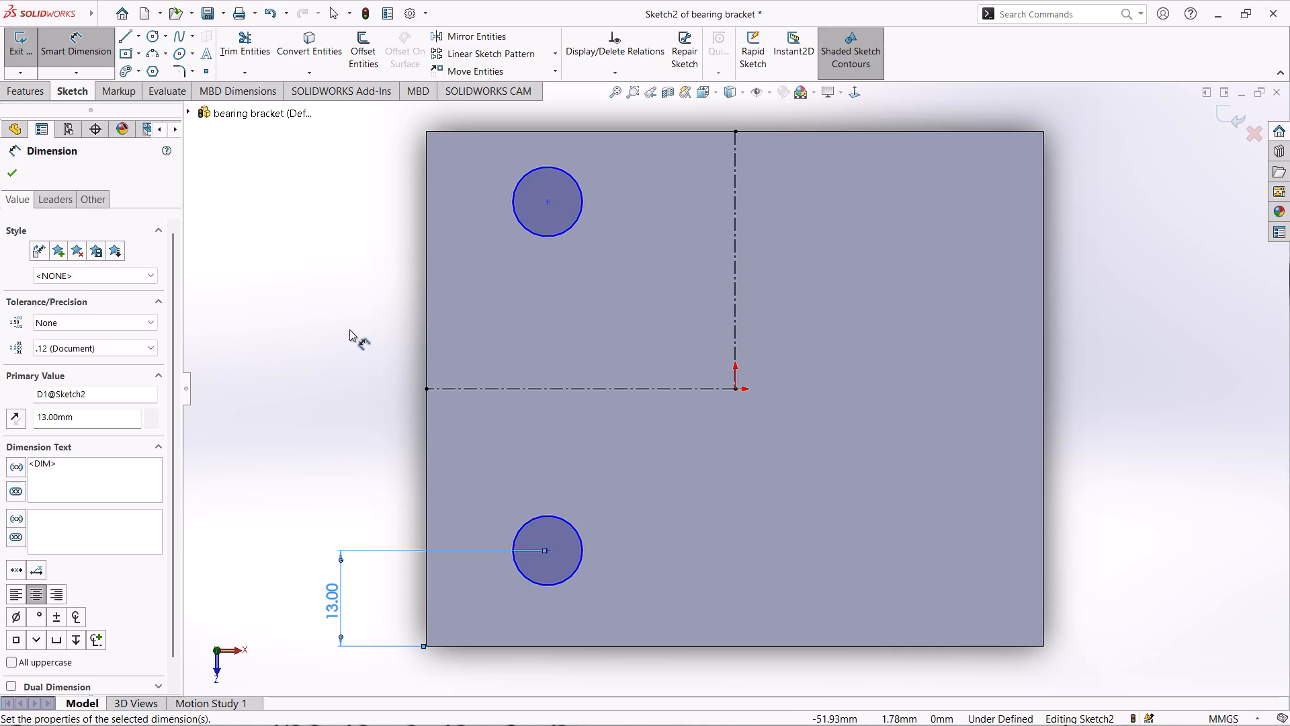
right_click_drag(349, 329, 356, 288)
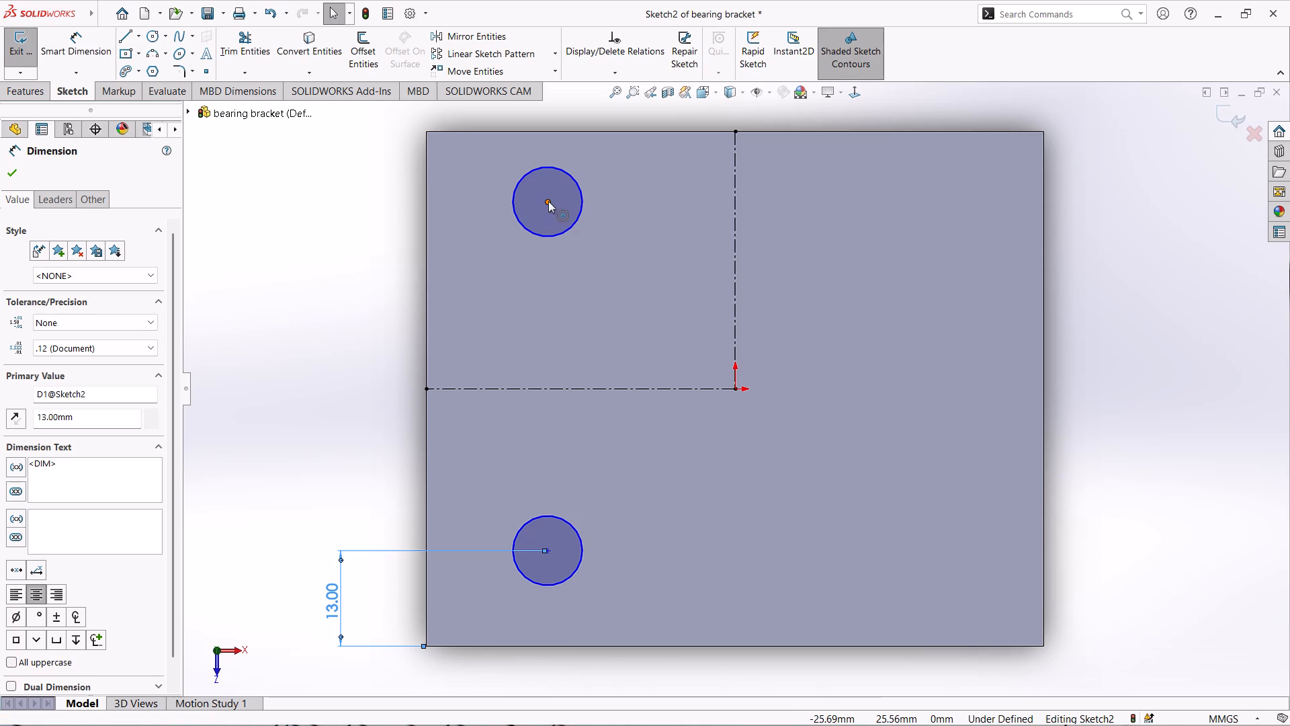
right_click_drag(358, 294, 363, 215)
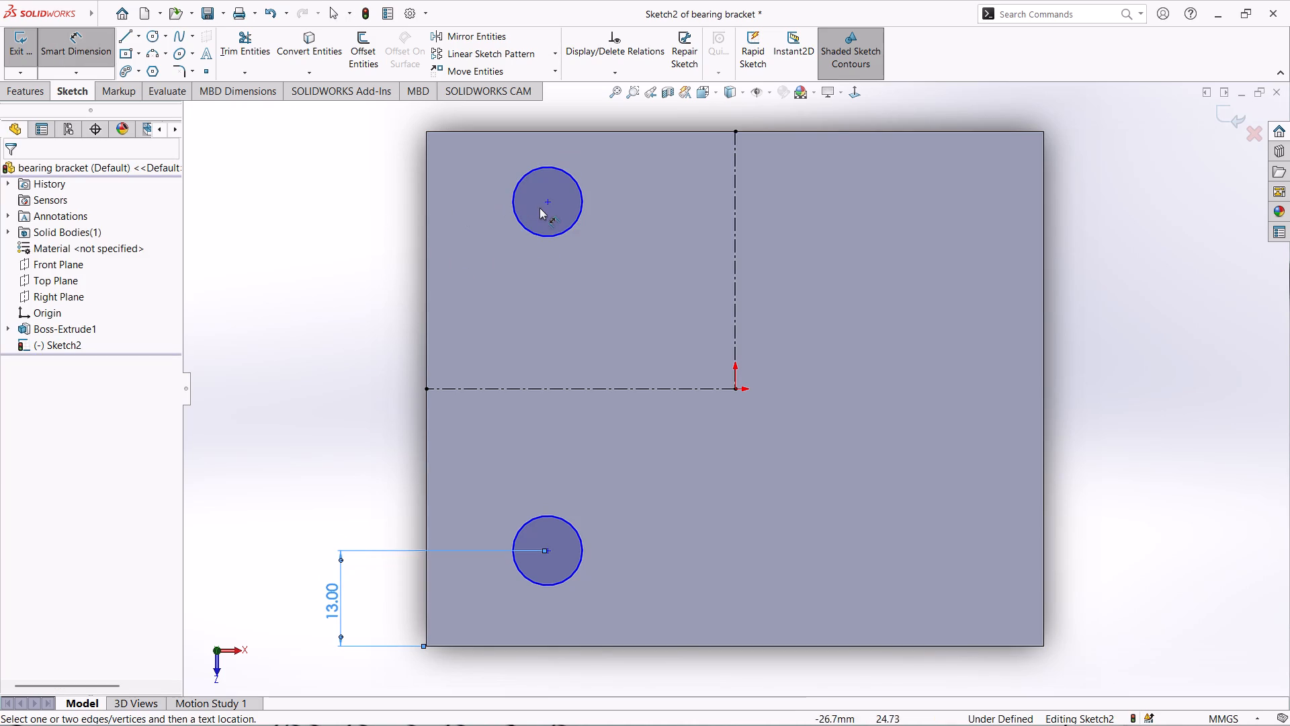
left_click(546, 202)
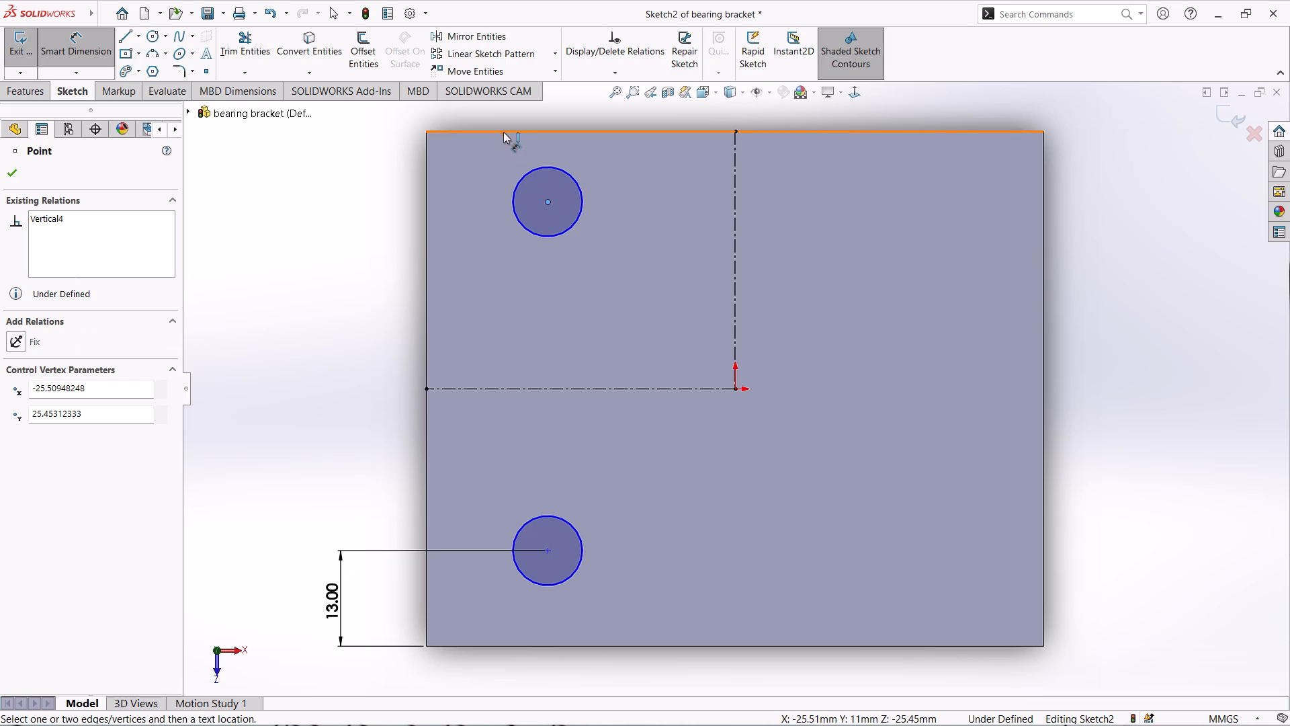
left_click(503, 132)
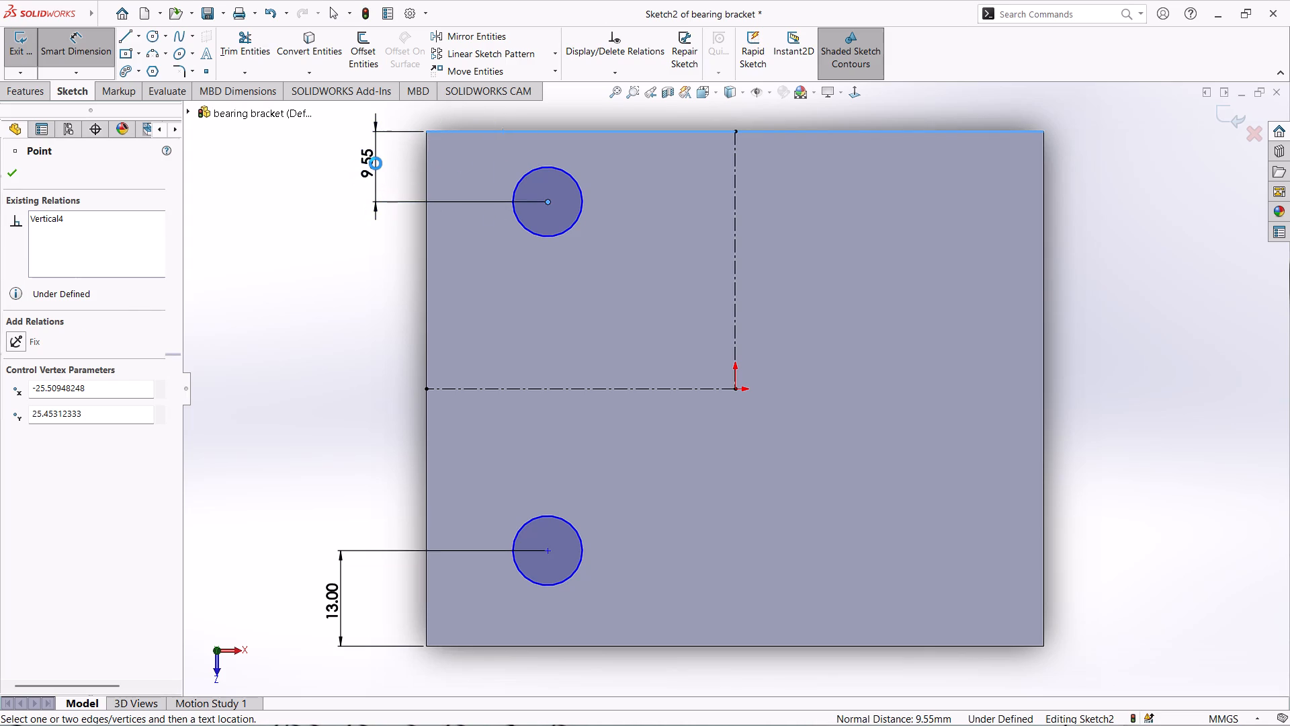
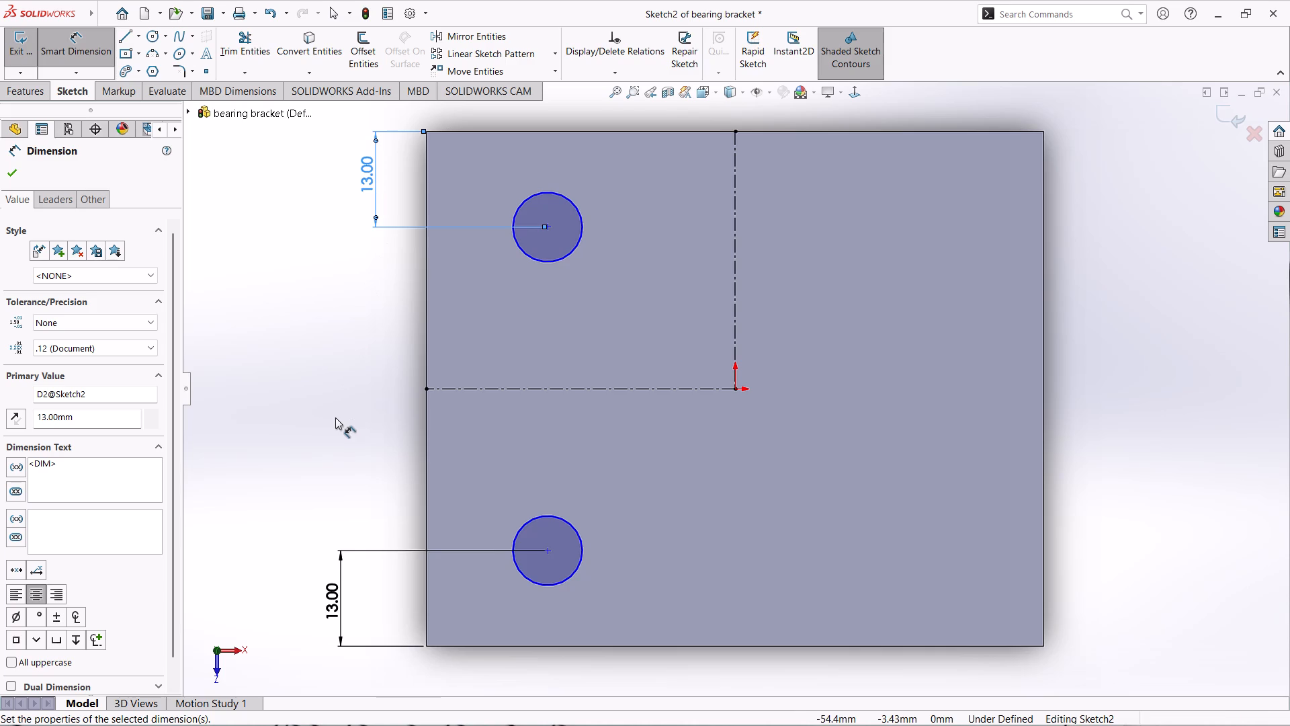
Dimension the horizontal distance from the lower circle's center to the plate's left edge.
left_click(546, 551)
left_click(426, 586)
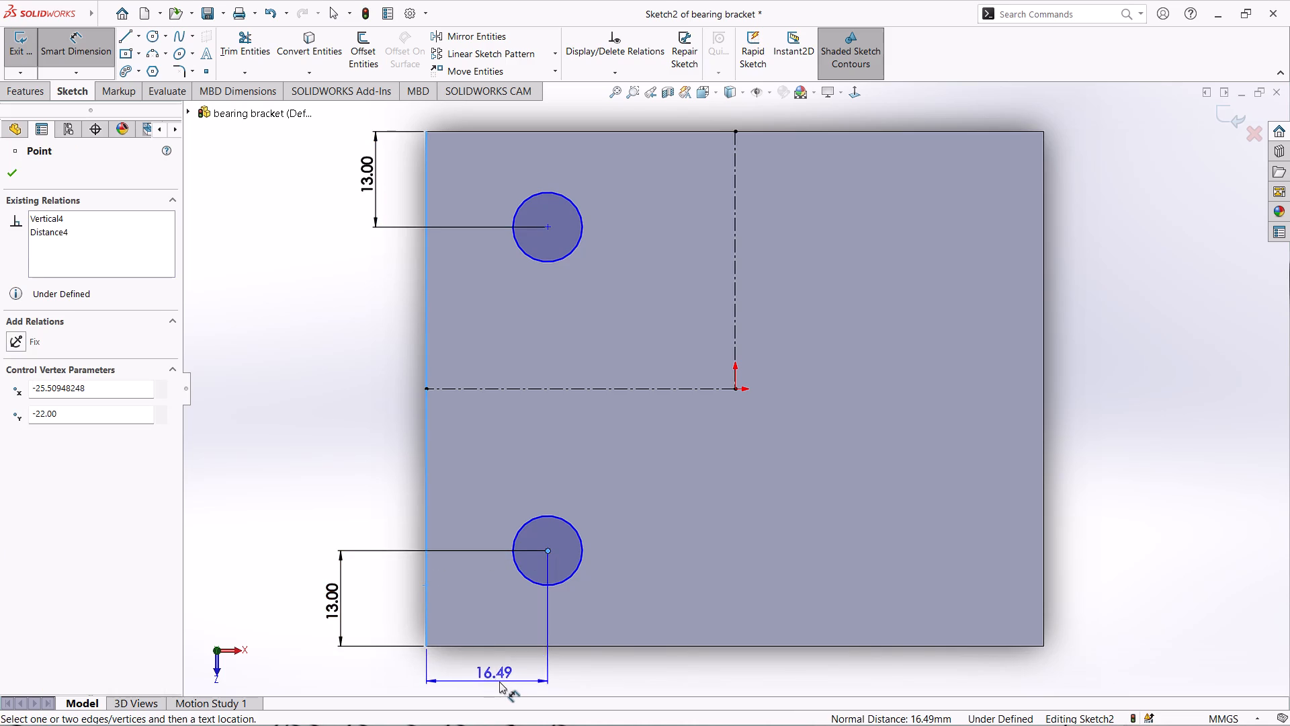
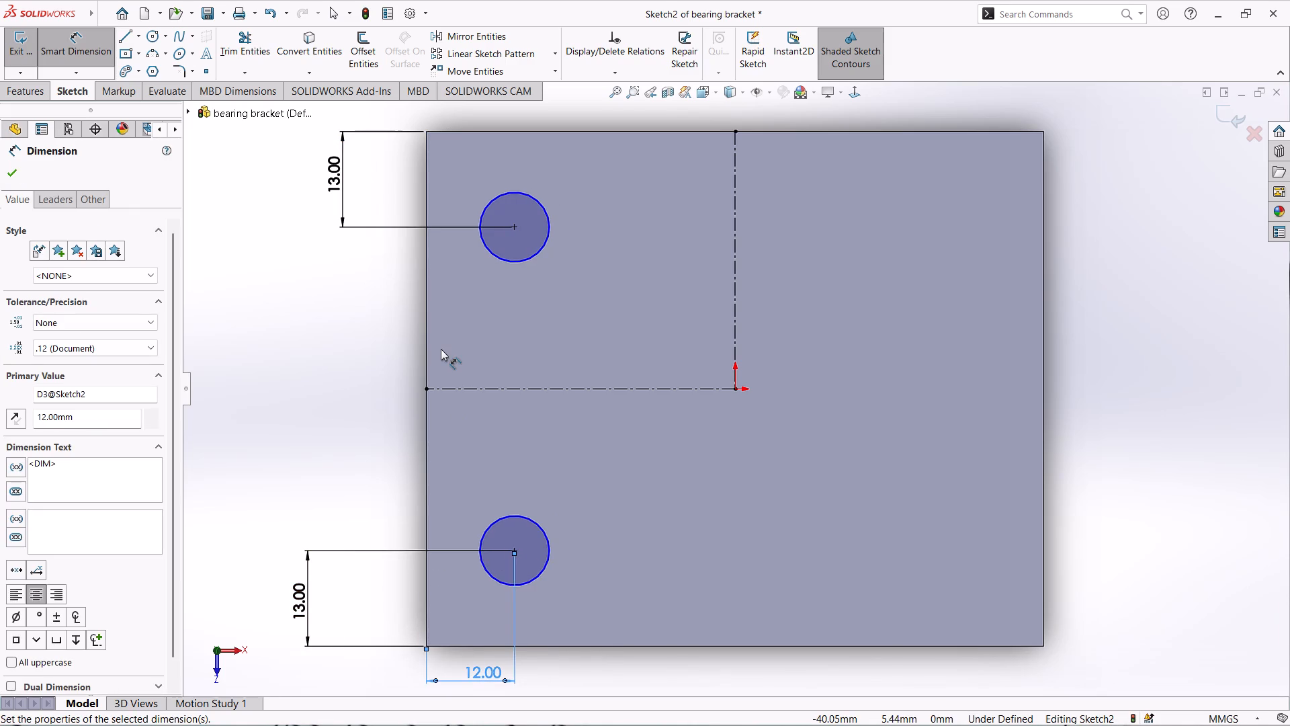
Dimension the lower hole circle's diameter and set it to 8 mm.
left_click(507, 518)
left_click(356, 470)
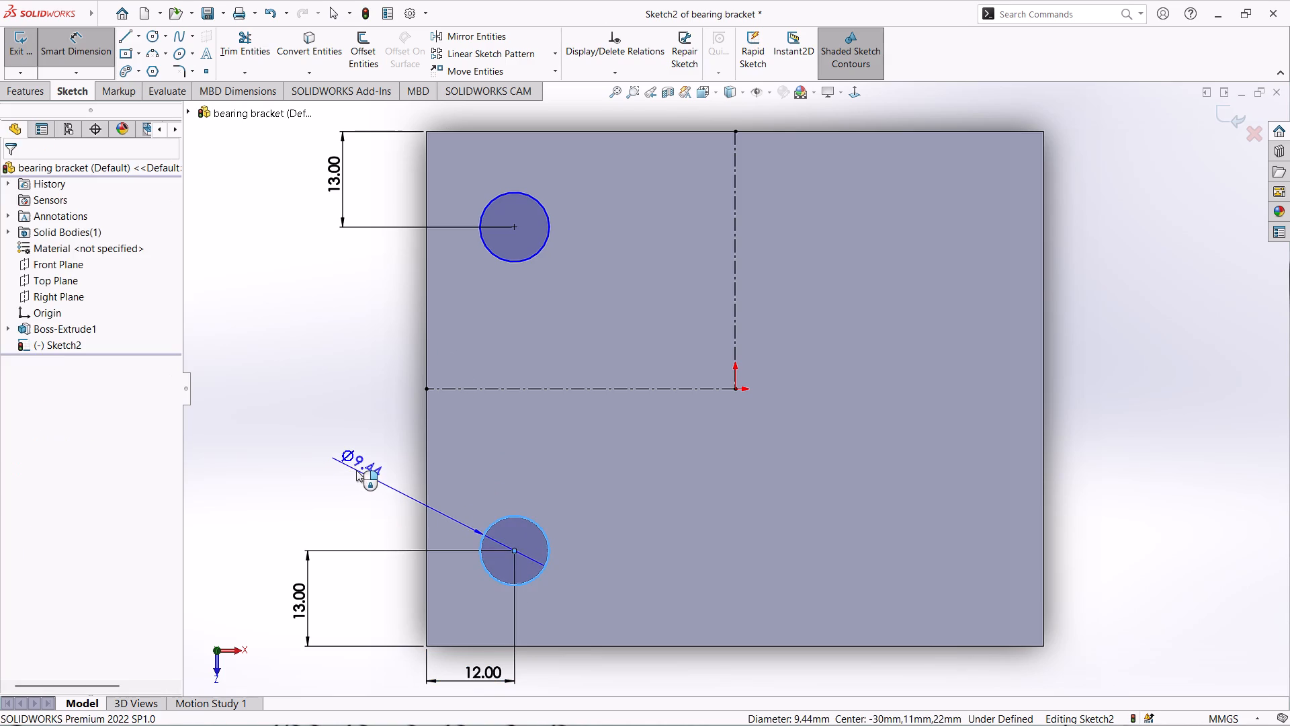
key("8")
key("Return")
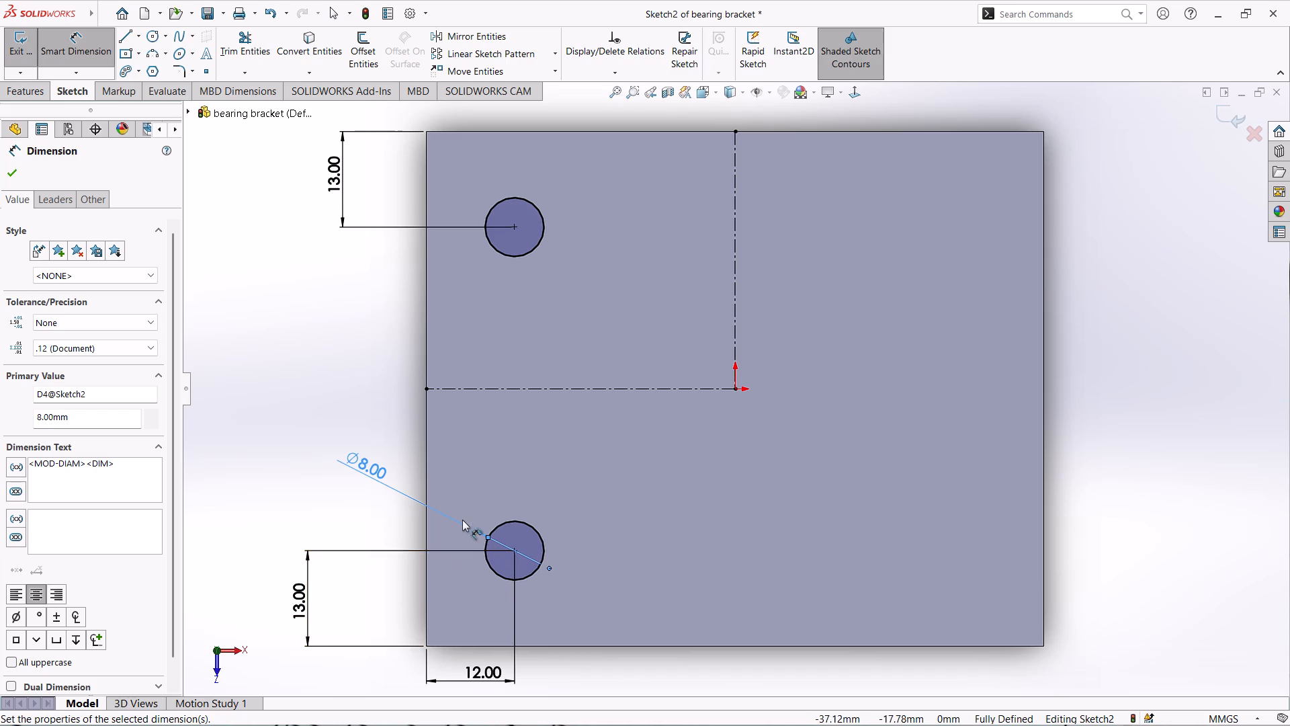
Mirror both hole circles about the vertical centerline to the other side of the plate.
left_click(509, 42)
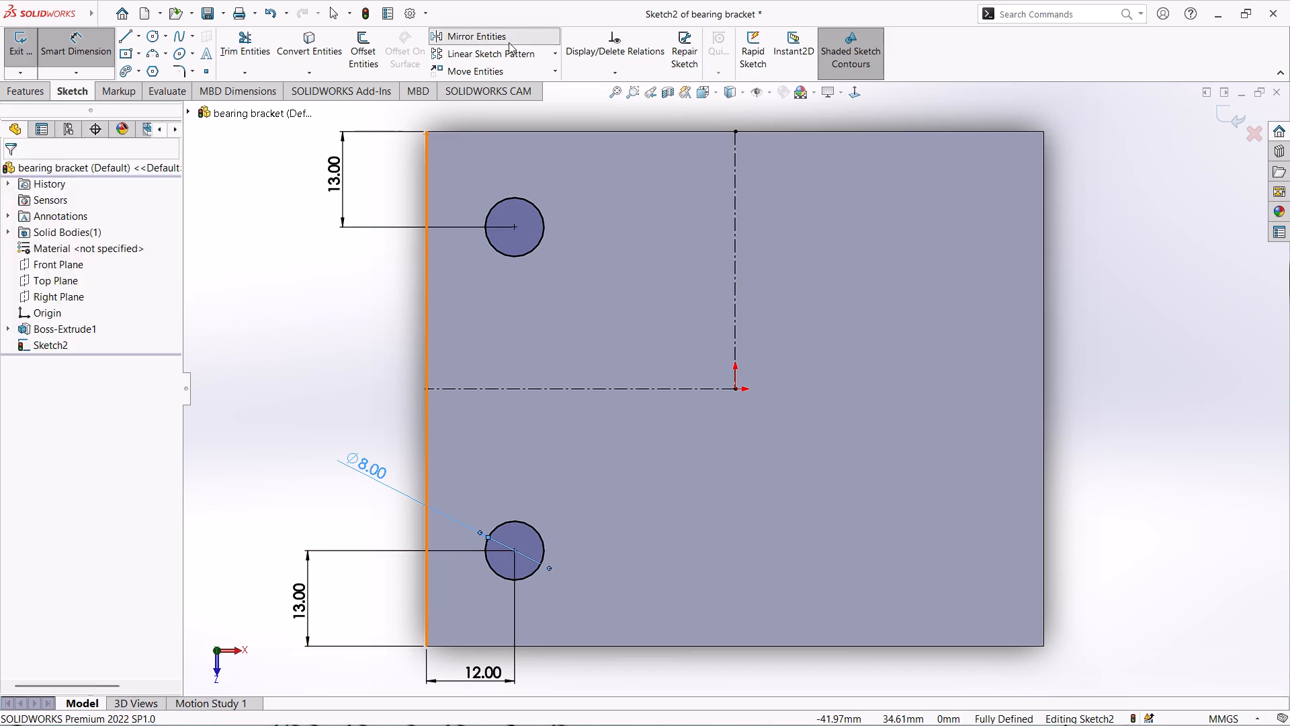
left_click(544, 229)
left_click(543, 544)
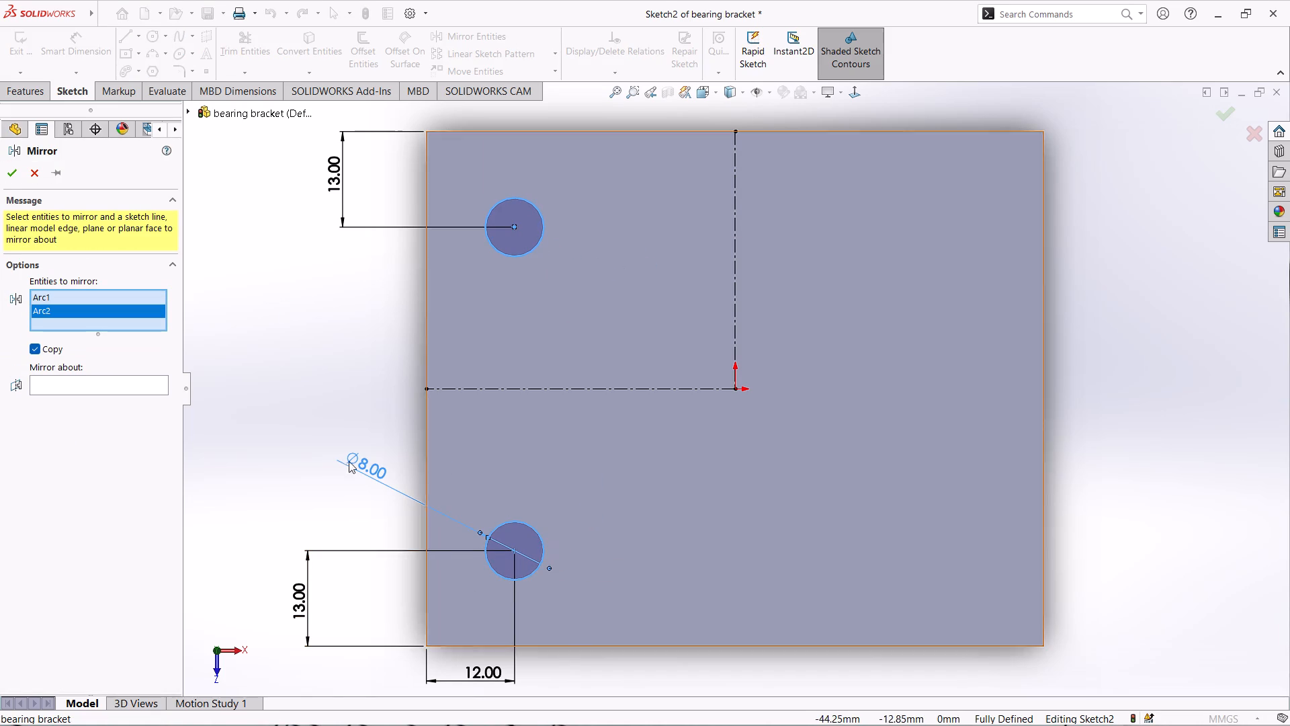
left_click(119, 386)
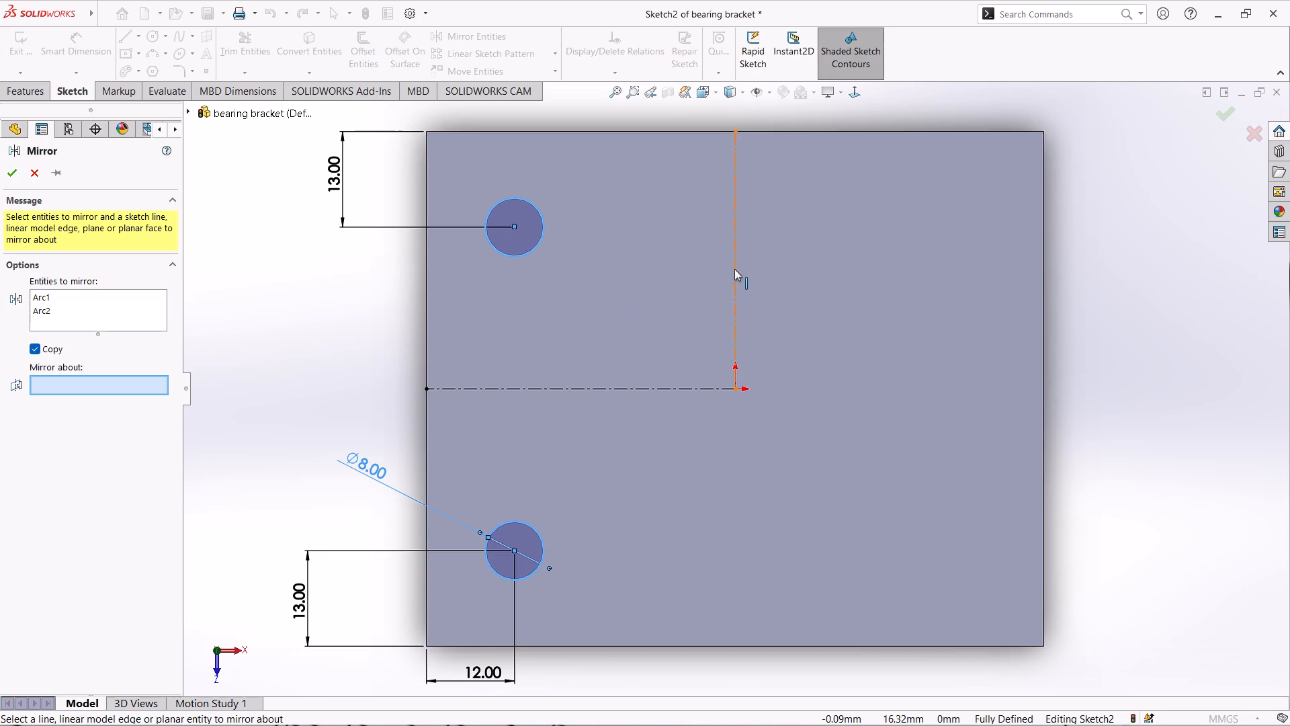
left_click(734, 269)
left_click(11, 173)
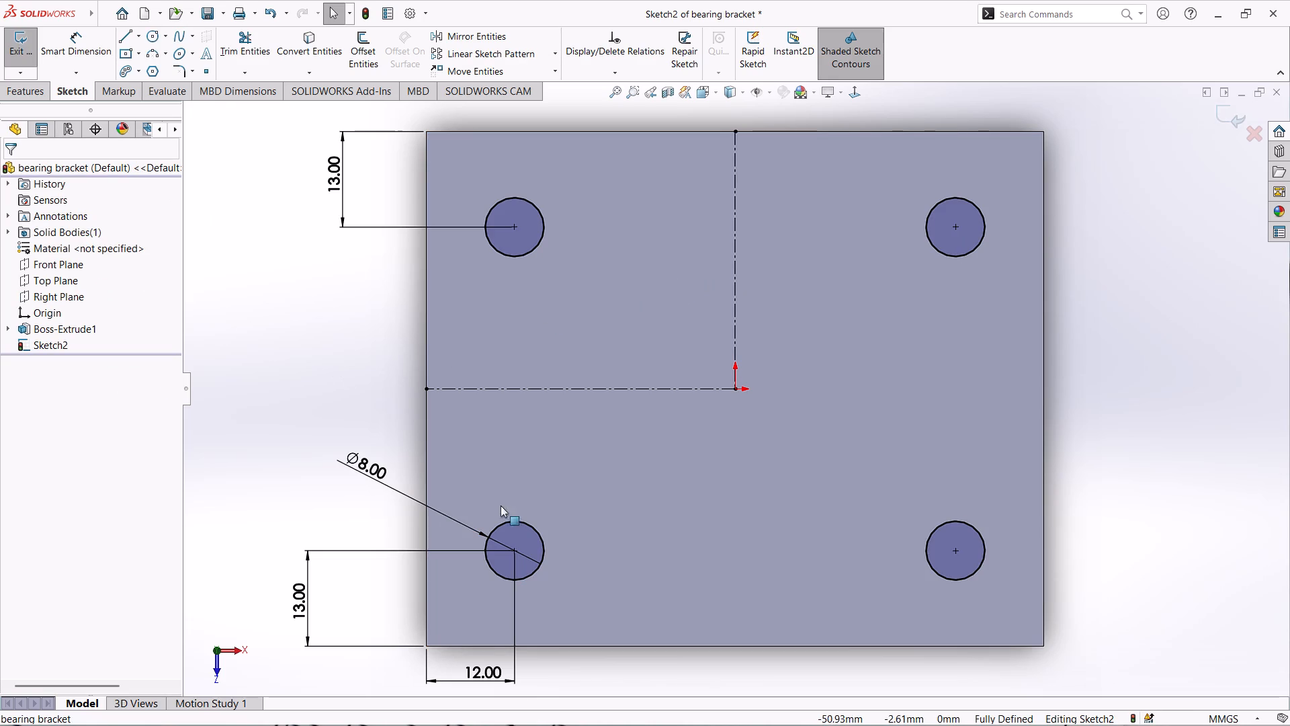
Exit the sketch and extrude-cut its four circles with Through All in both directions.
scroll(680, 378, "down", 1)
scroll(679, 378, "up", 2)
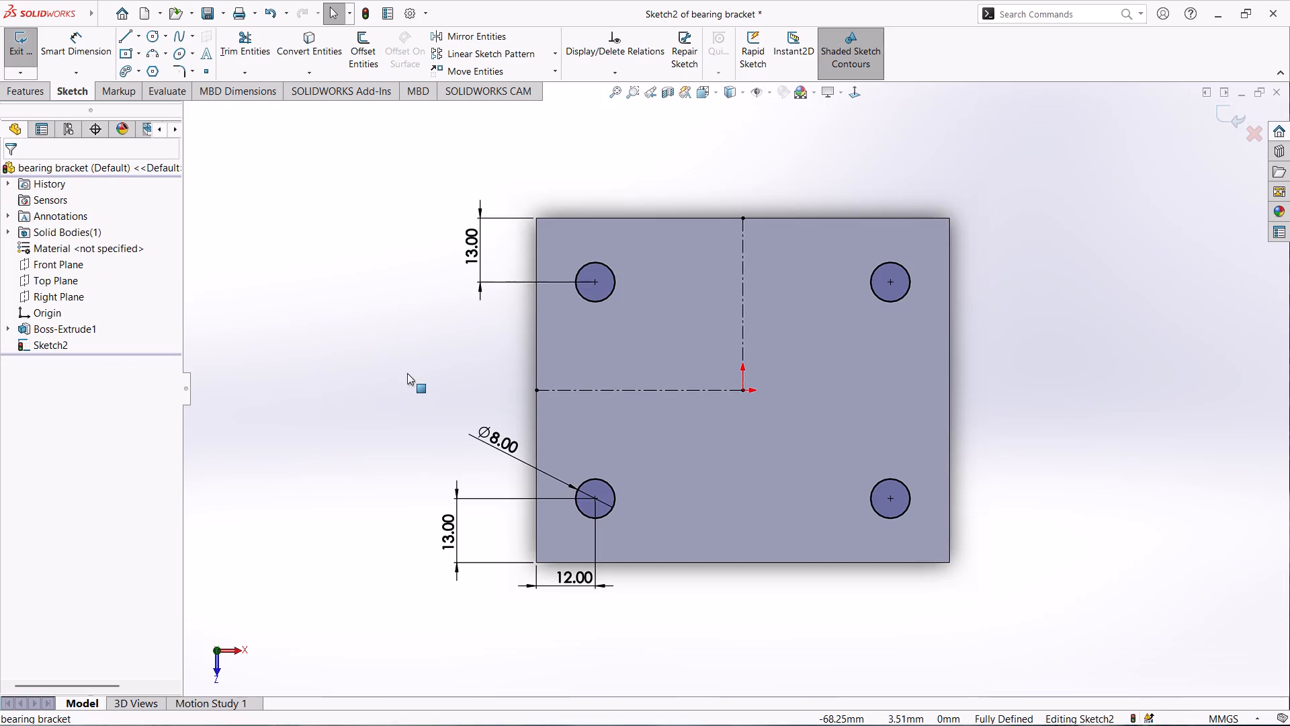
middle_click_drag(427, 340, 461, 331)
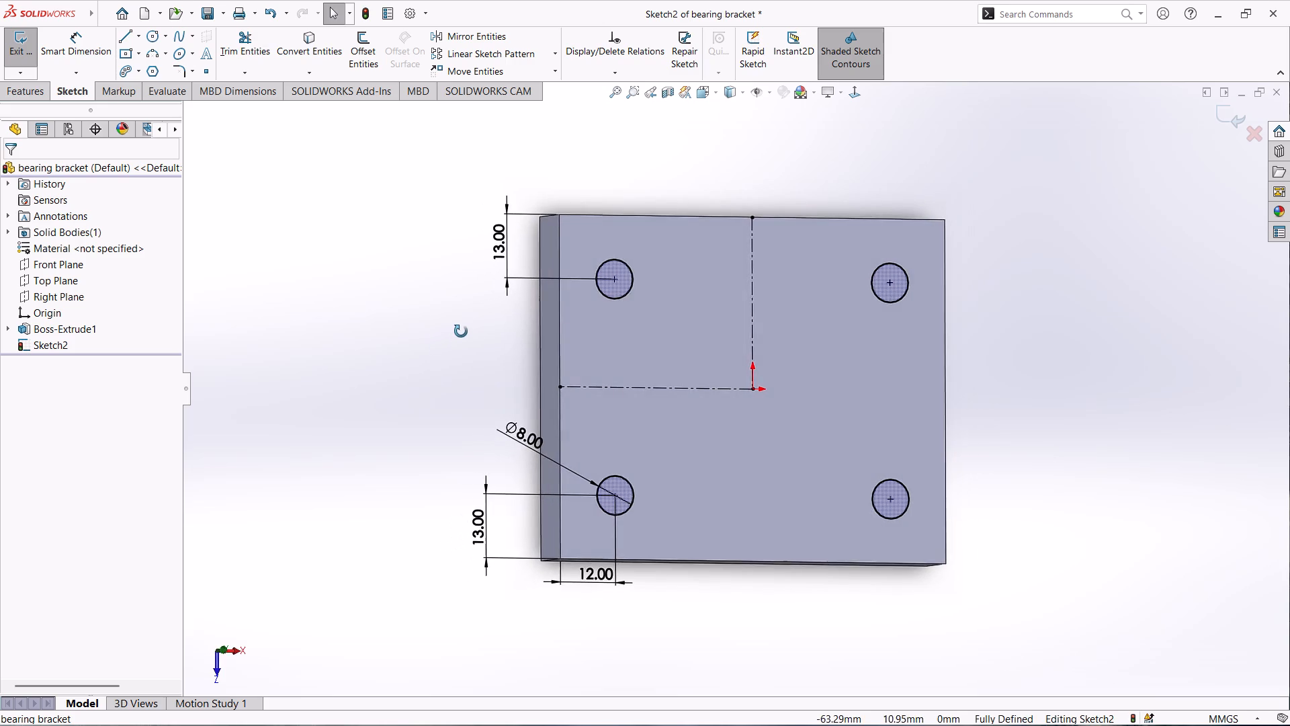
middle_click_drag(461, 331, 451, 330)
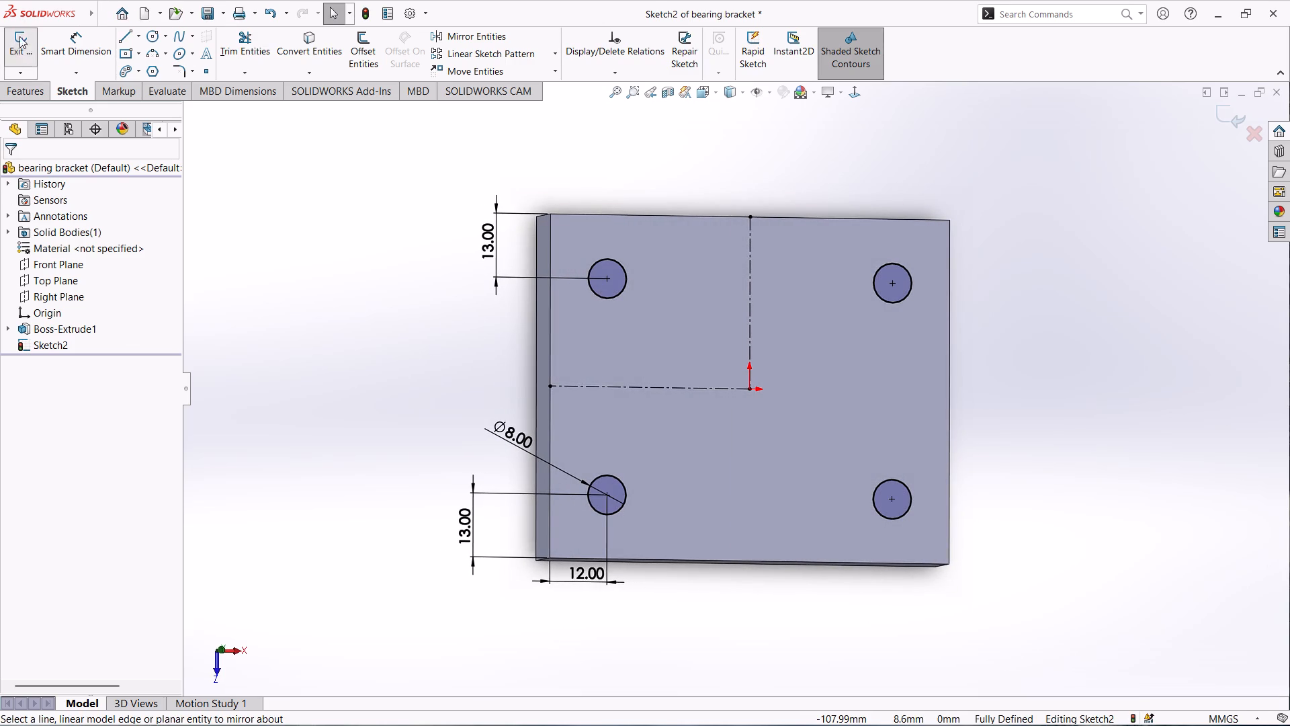
left_click(18, 46)
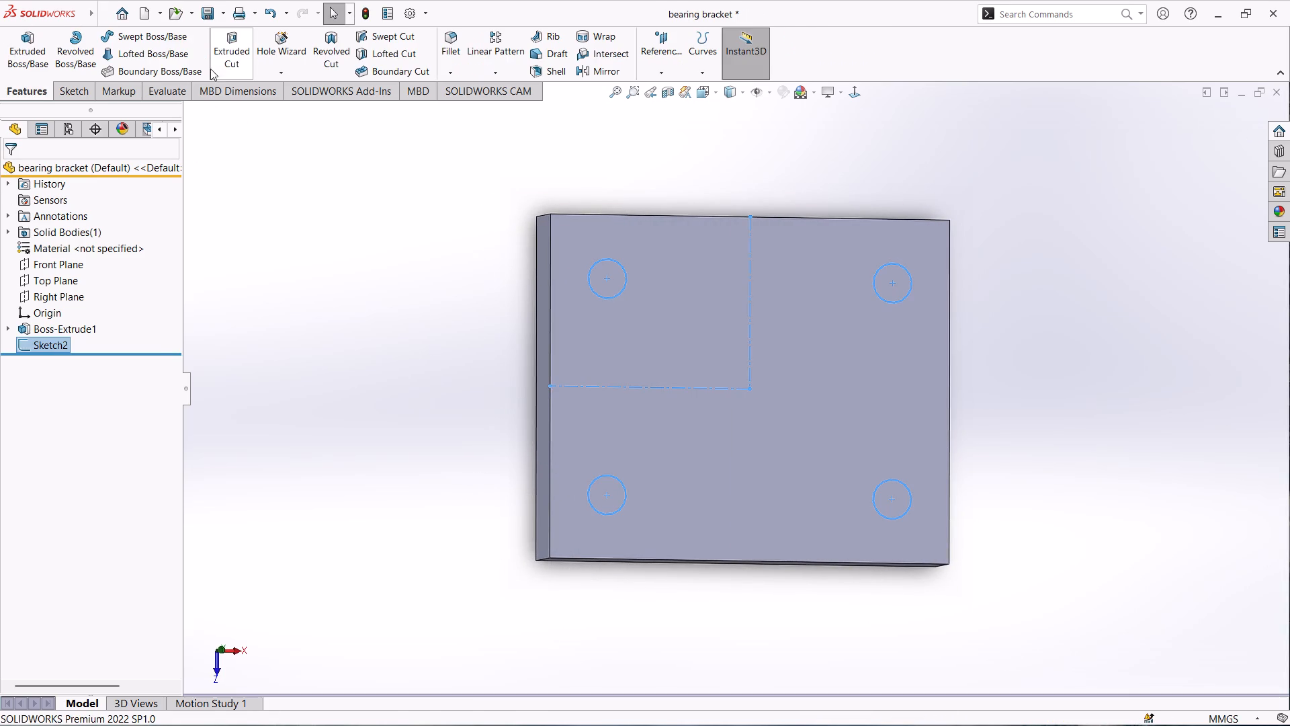
left_click(226, 46)
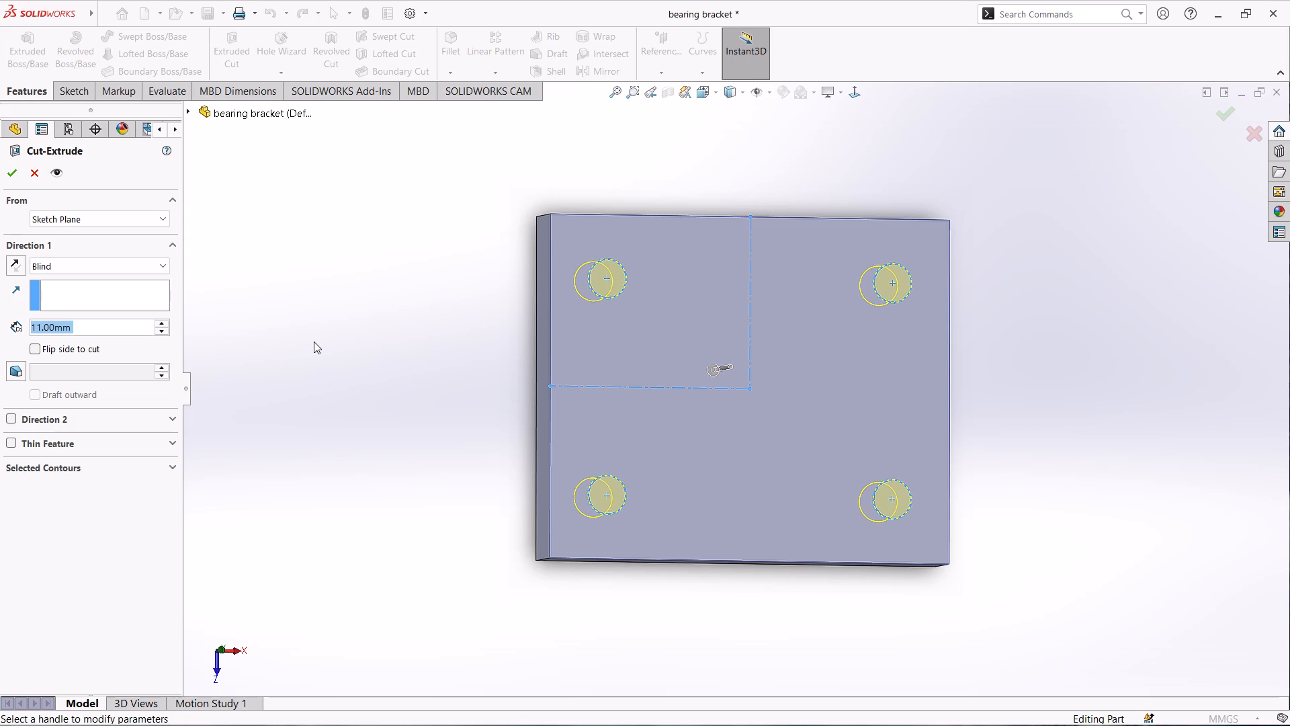
left_click(128, 264)
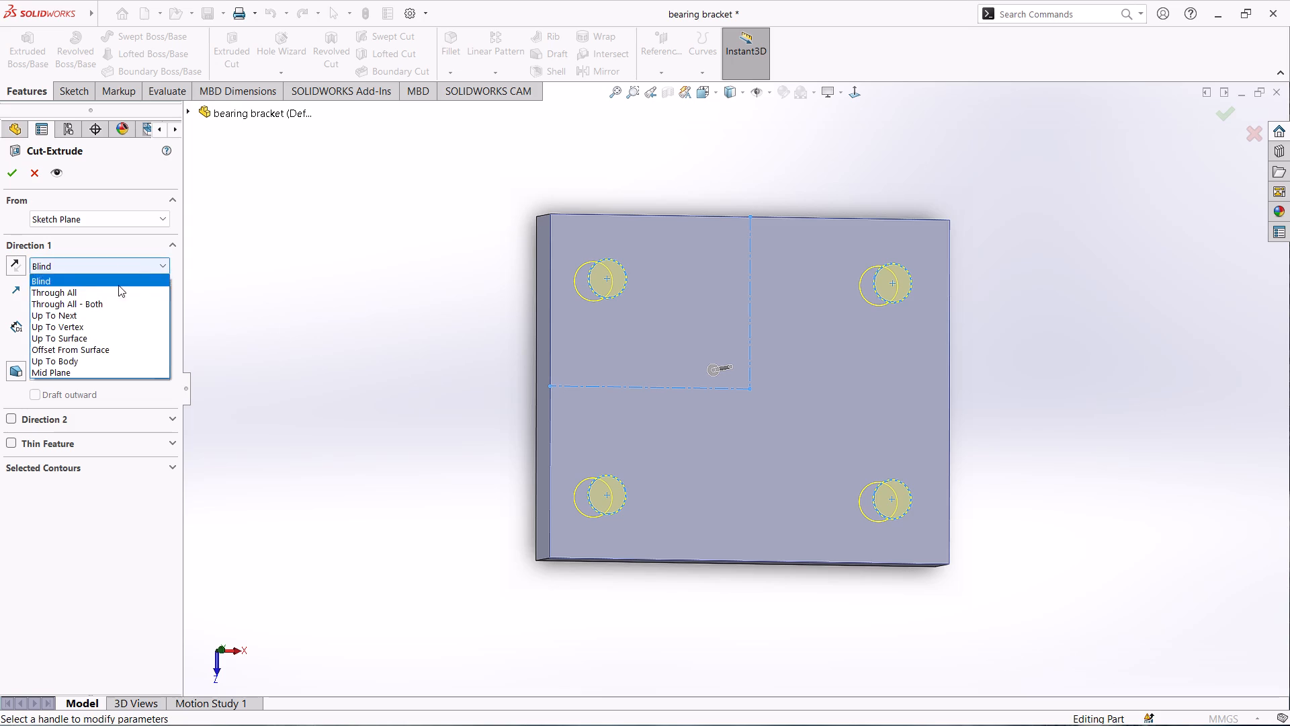
left_click(96, 303)
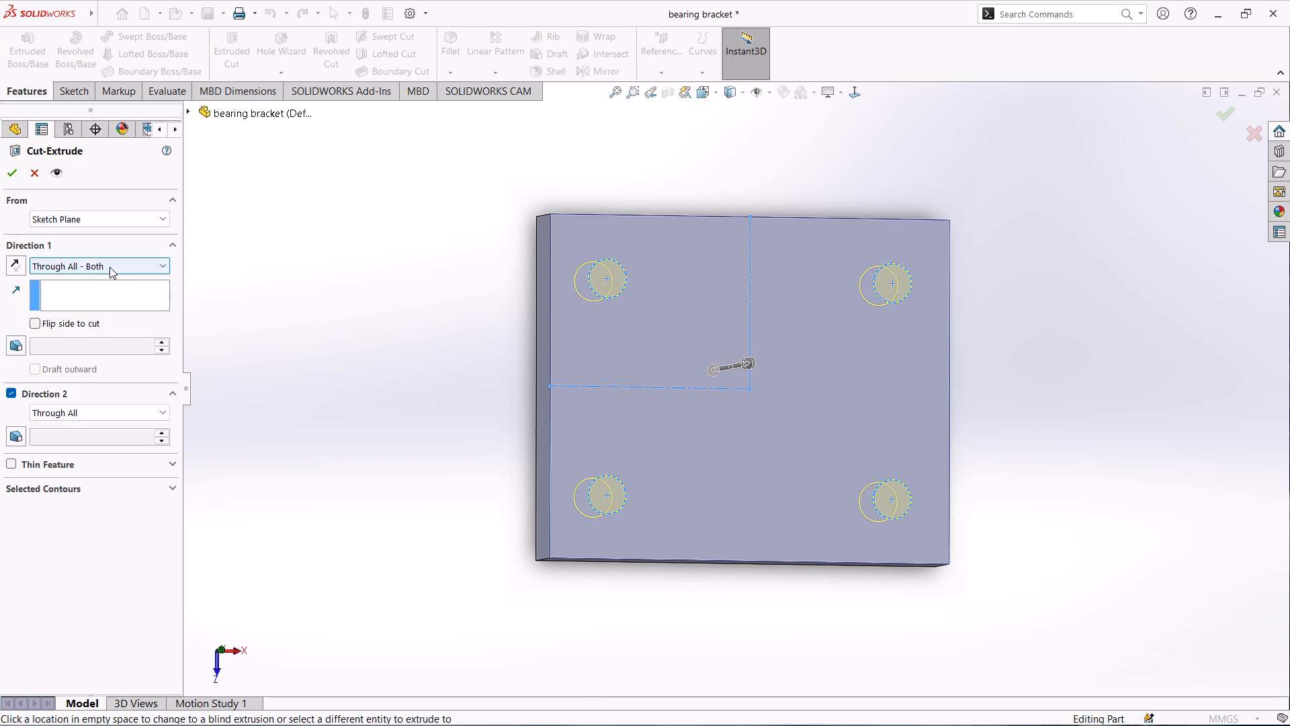
left_click(110, 267)
left_click(94, 290)
middle_click_drag(325, 297, 390, 305)
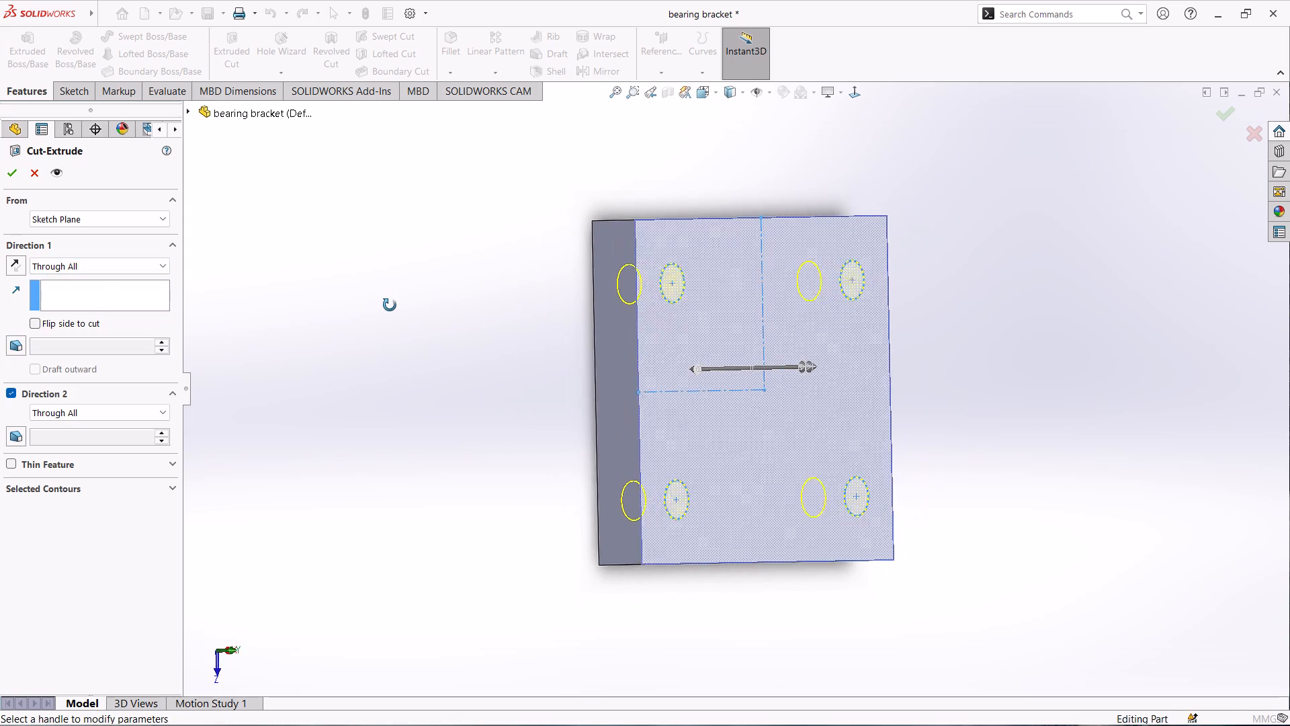
middle_click_drag(390, 305, 394, 305)
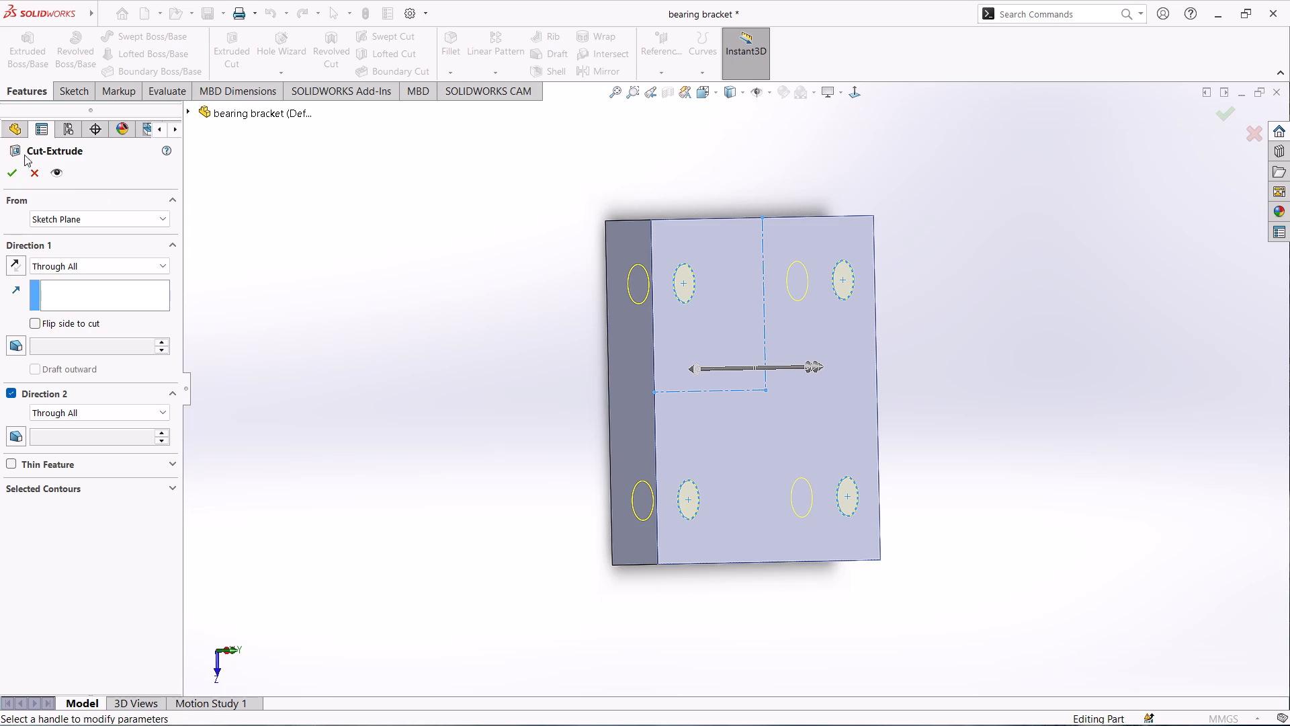
left_click(3, 170)
Turn on perspective display for the drilled base plate.
scroll(448, 372, "down", 1)
scroll(445, 370, "up", 1)
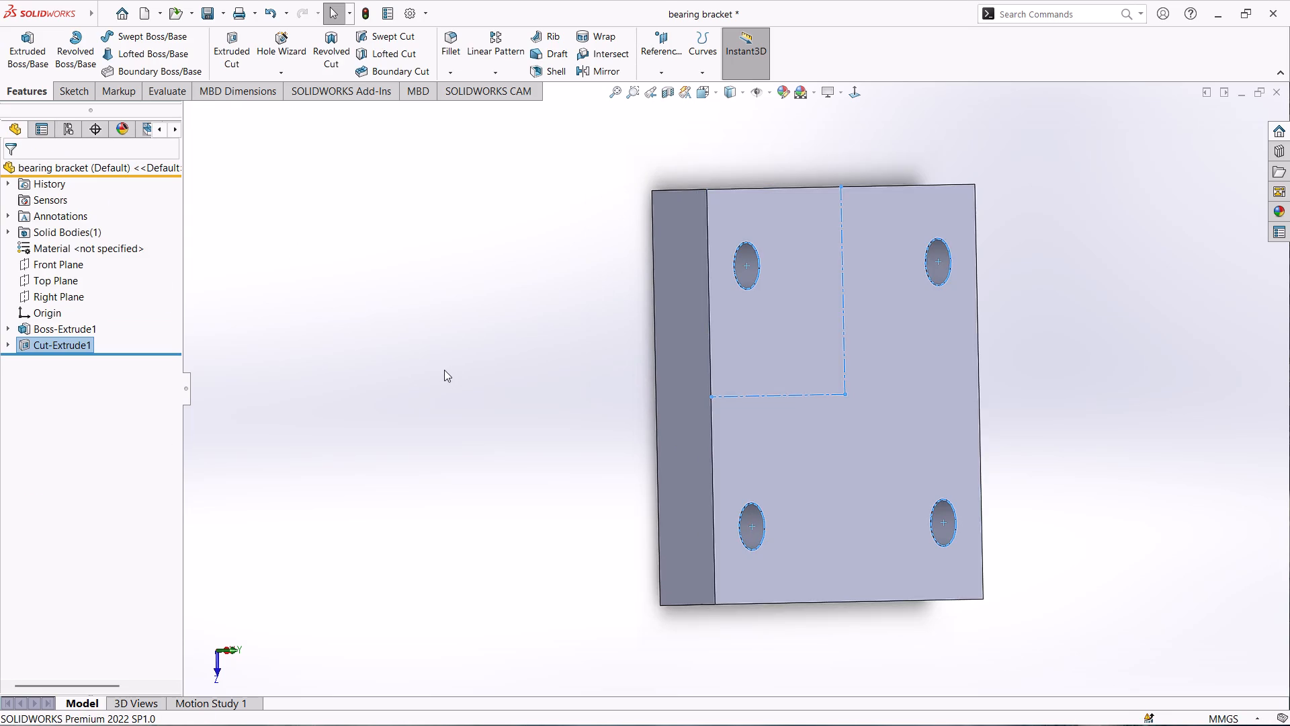
middle_click_drag(498, 366, 456, 348)
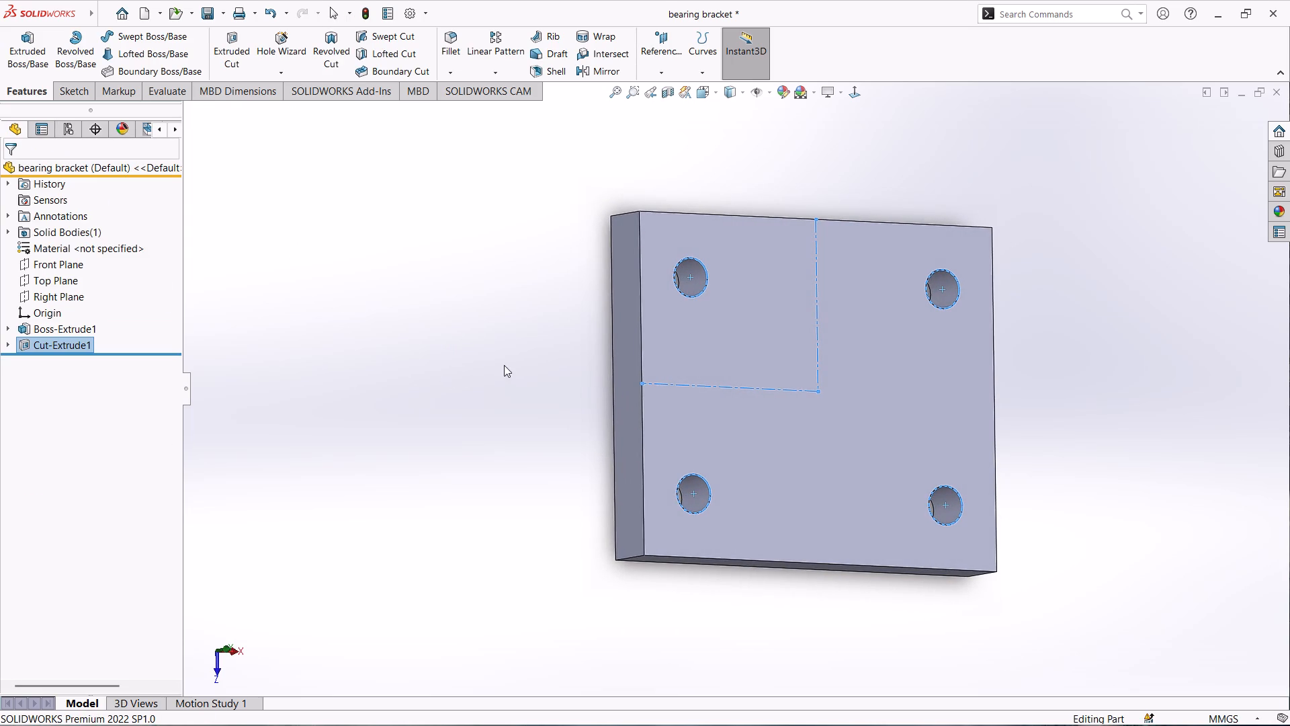
middle_click_drag(493, 361, 441, 397)
left_click(441, 391)
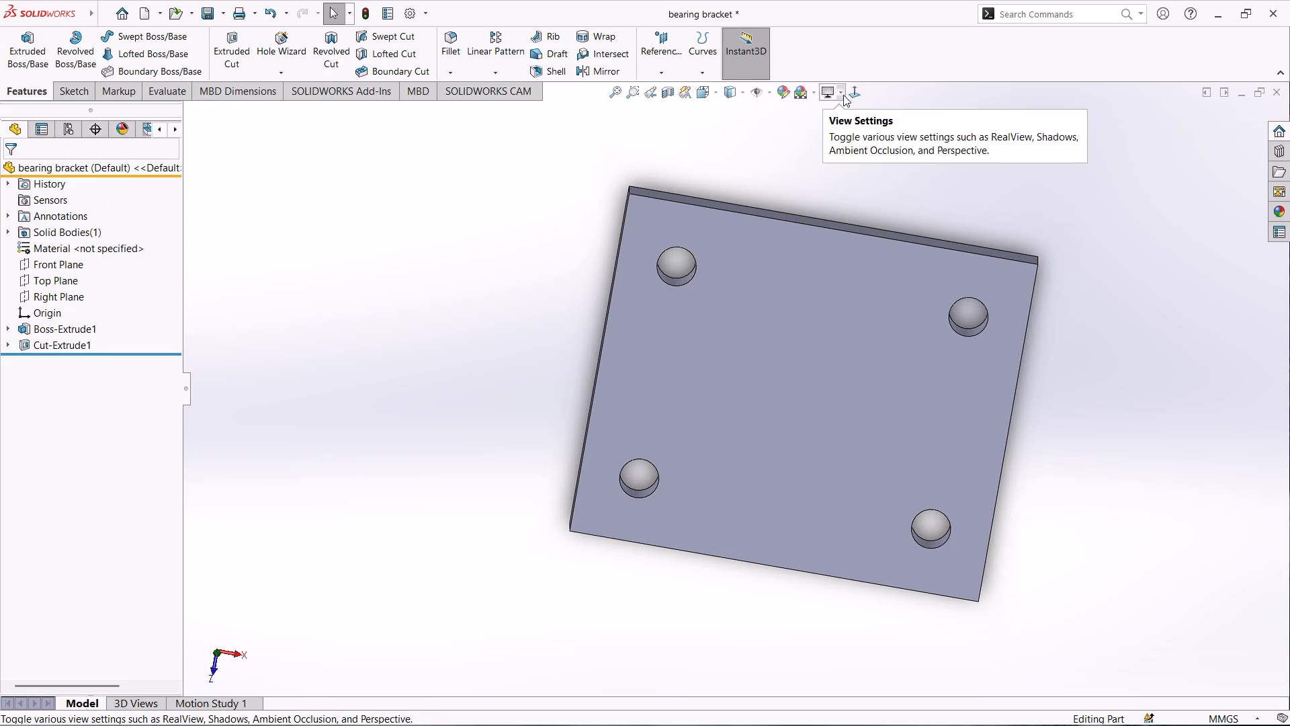
left_click(843, 95)
left_click(849, 140)
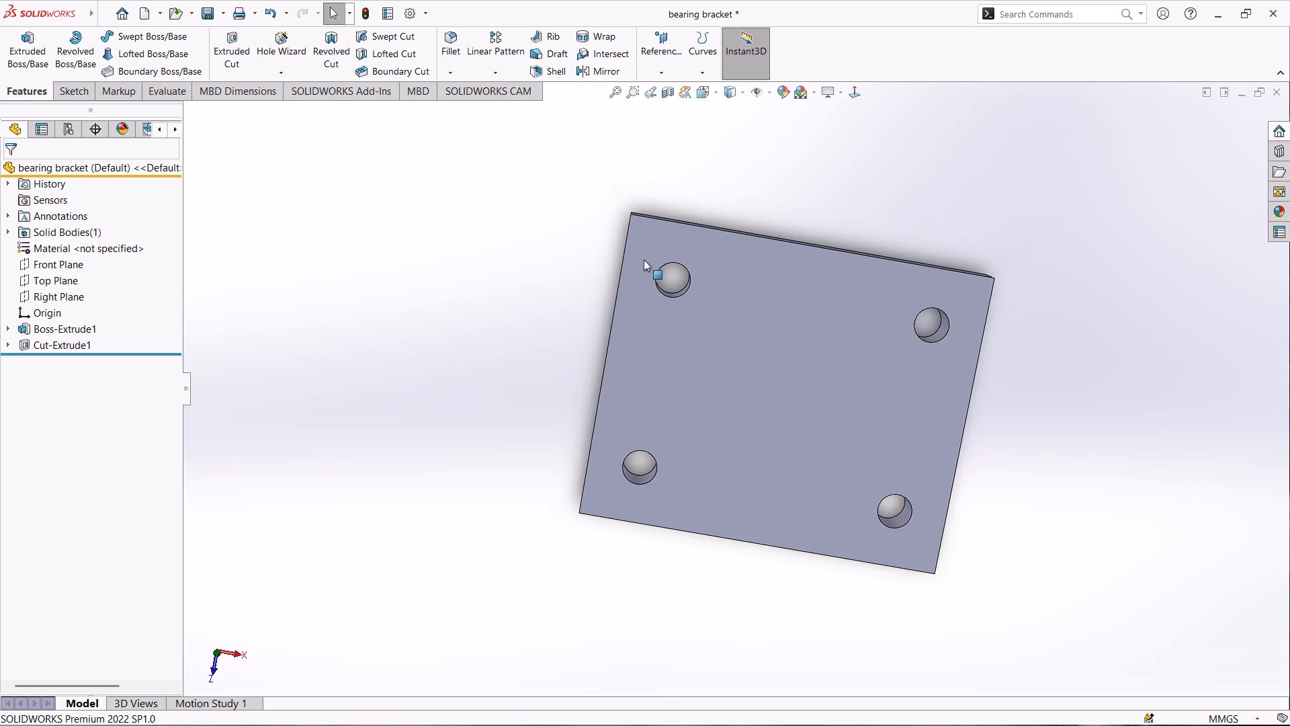
Examine the four corner holes and the plate's side faces up close from several angles.
scroll(808, 237, "down", 2)
scroll(877, 439, "down", 2)
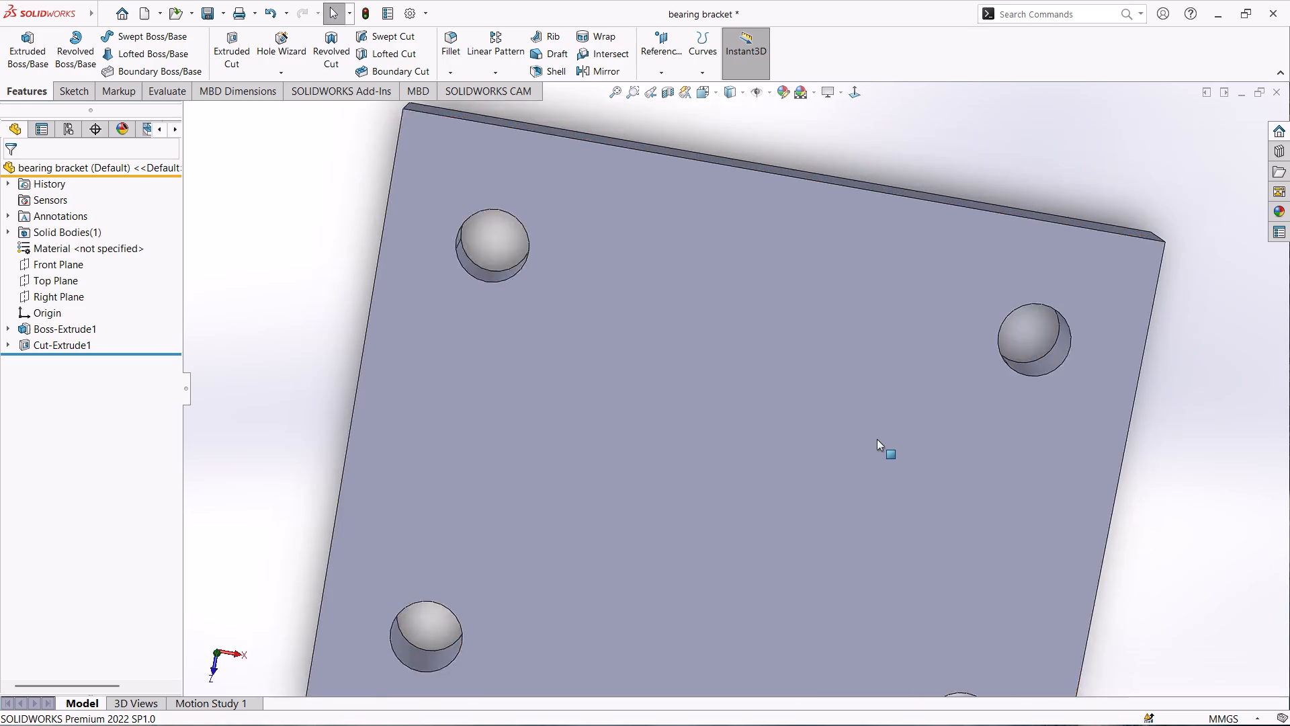
scroll(877, 439, "down", 1)
scroll(877, 435, "up", 2)
scroll(414, 329, "up", 1)
middle_click_drag(377, 324, 401, 319)
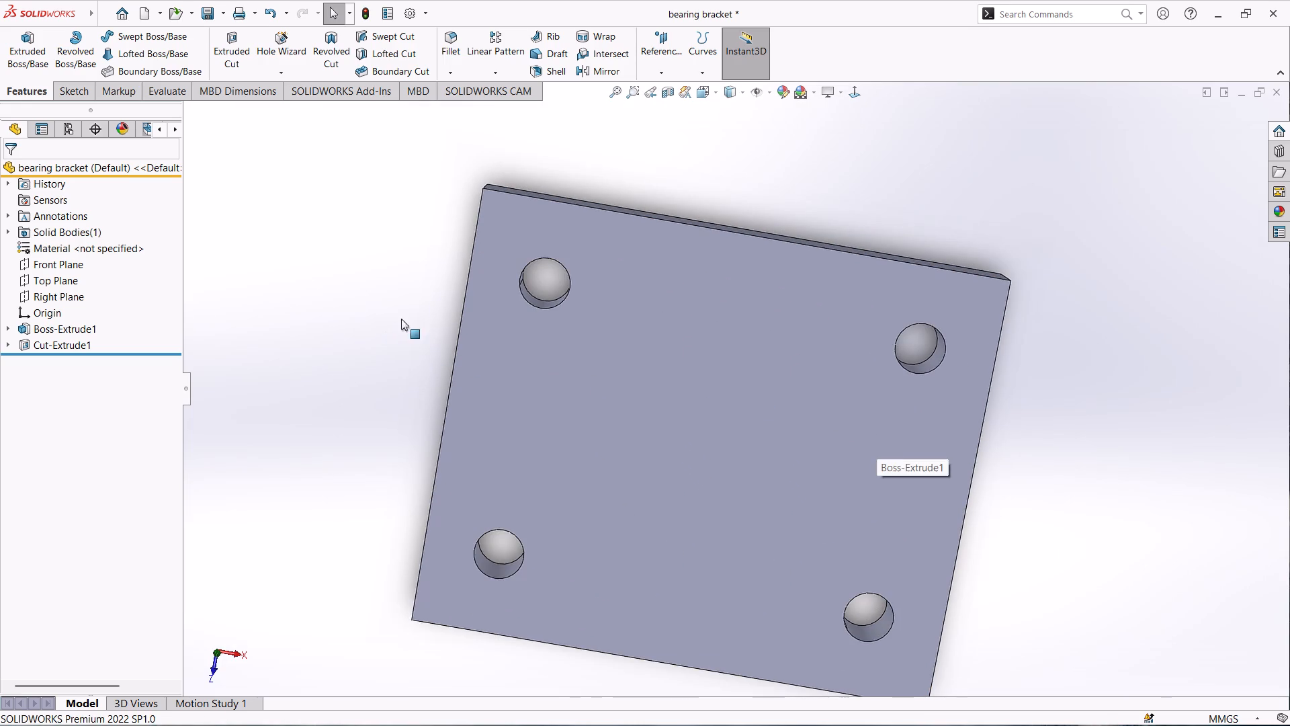
middle_click_drag(401, 319, 494, 317)
scroll(697, 313, "down", 2)
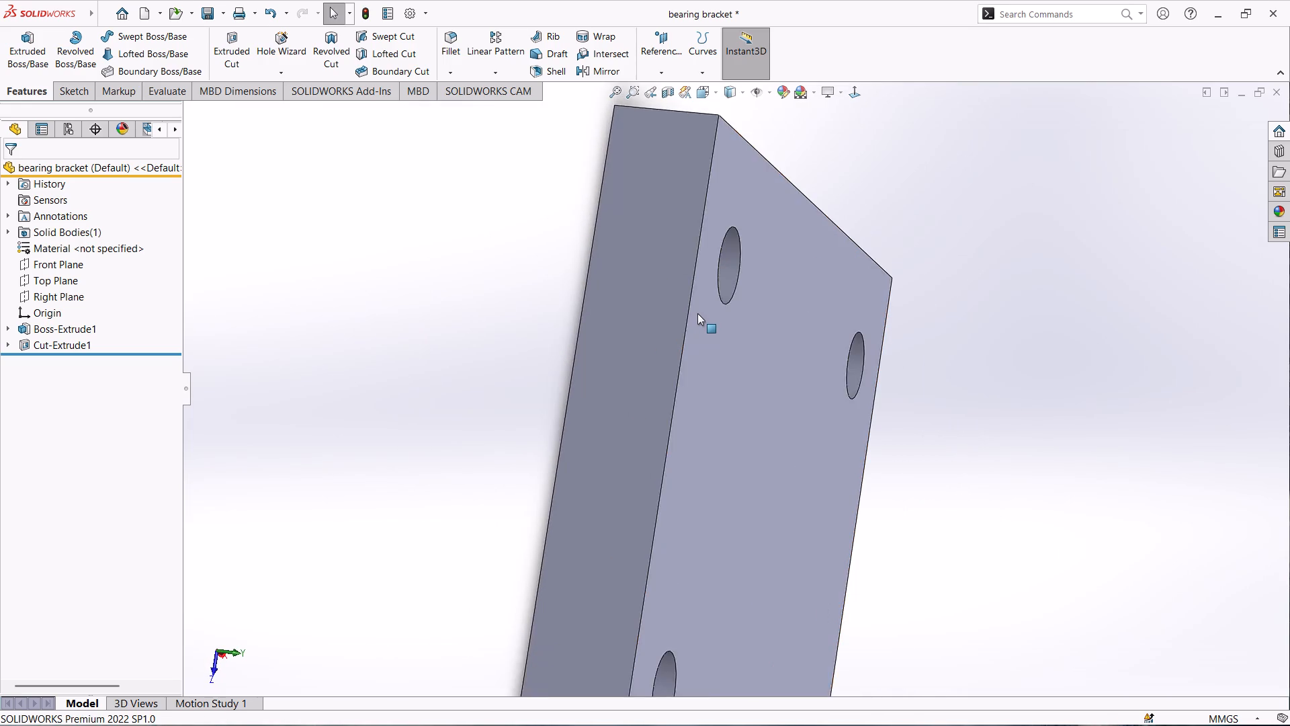
scroll(697, 313, "up", 3)
middle_click_drag(544, 292, 453, 207)
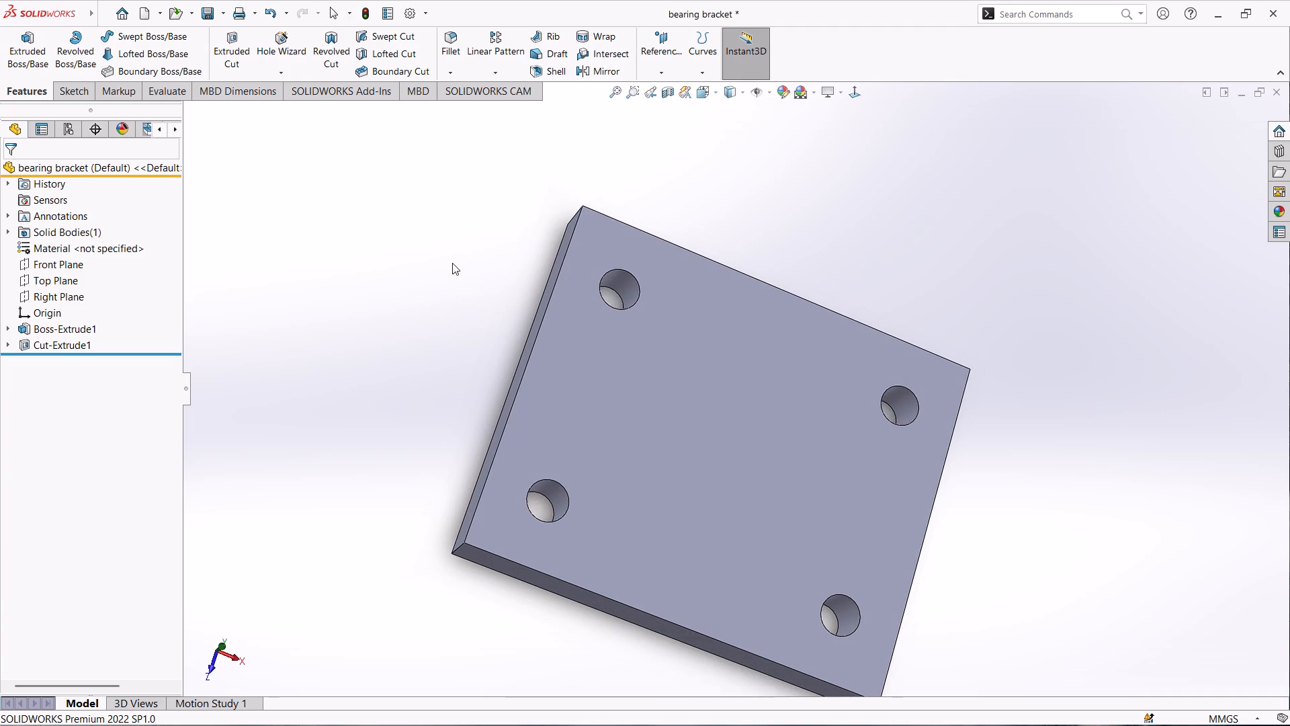
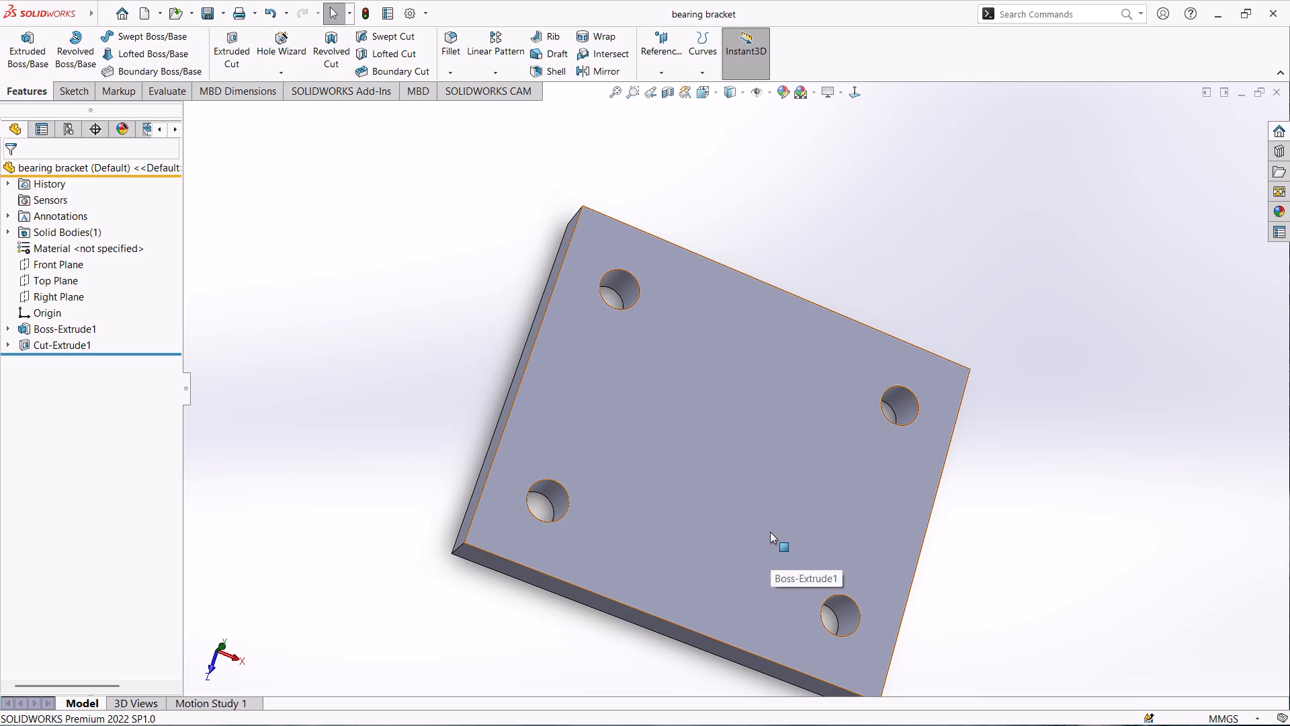
Select the short edge across the base plate's thickness at the corner nearest the lower-left hole.
scroll(848, 625, "down", 1)
scroll(835, 622, "up", 2)
middle_click_drag(505, 588, 560, 582)
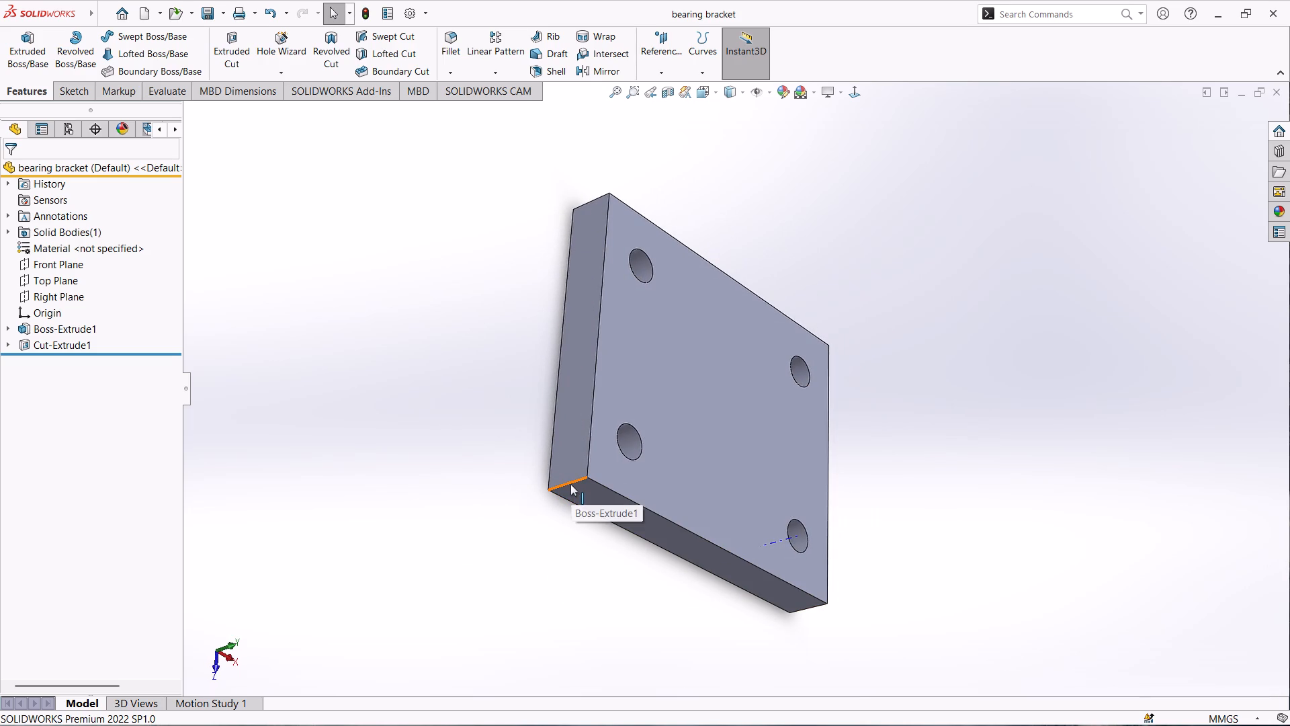
left_click(570, 484)
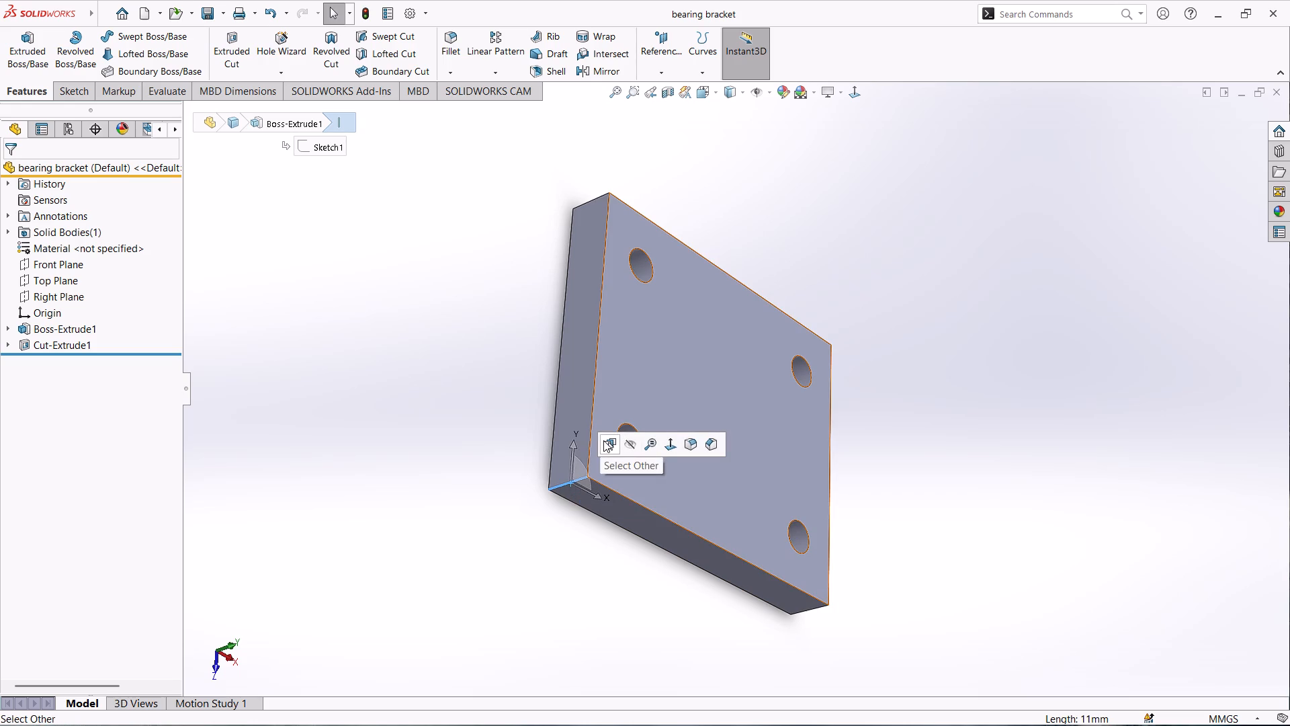
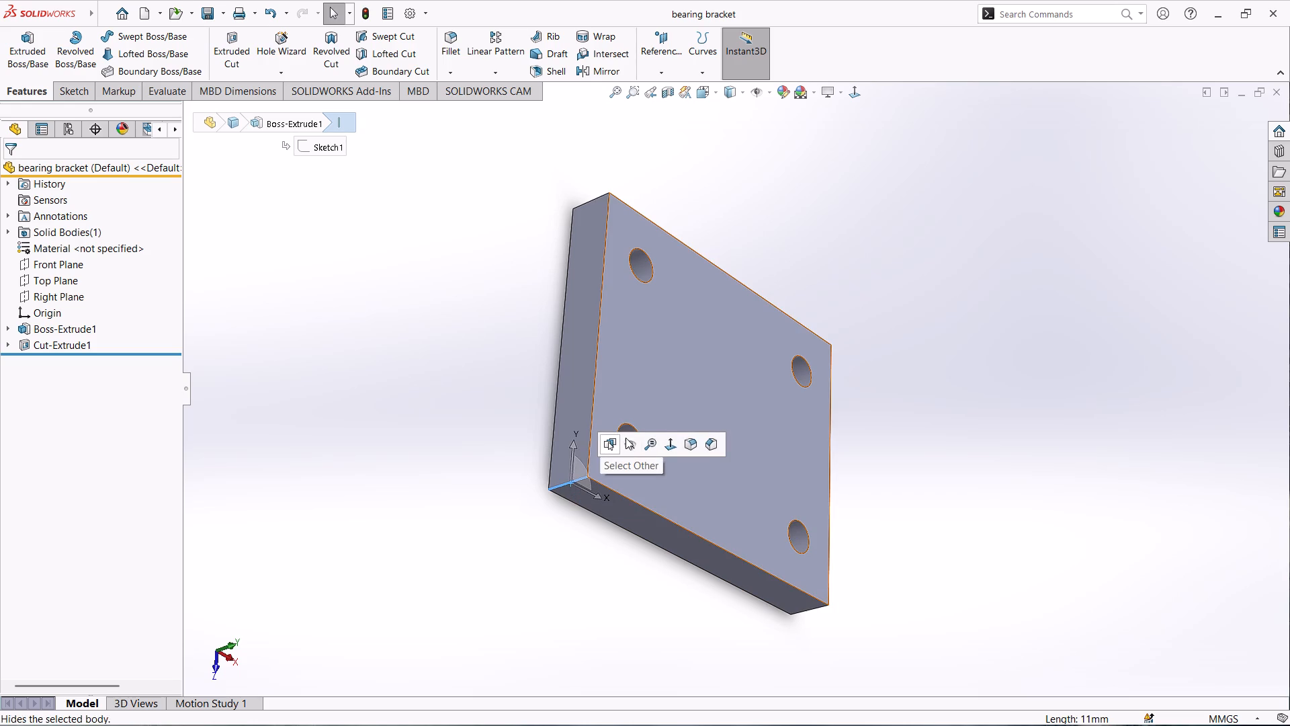
Start a Fillet on the selected short corner edge of the base plate nearest the lower-left hole.
left_click(686, 446)
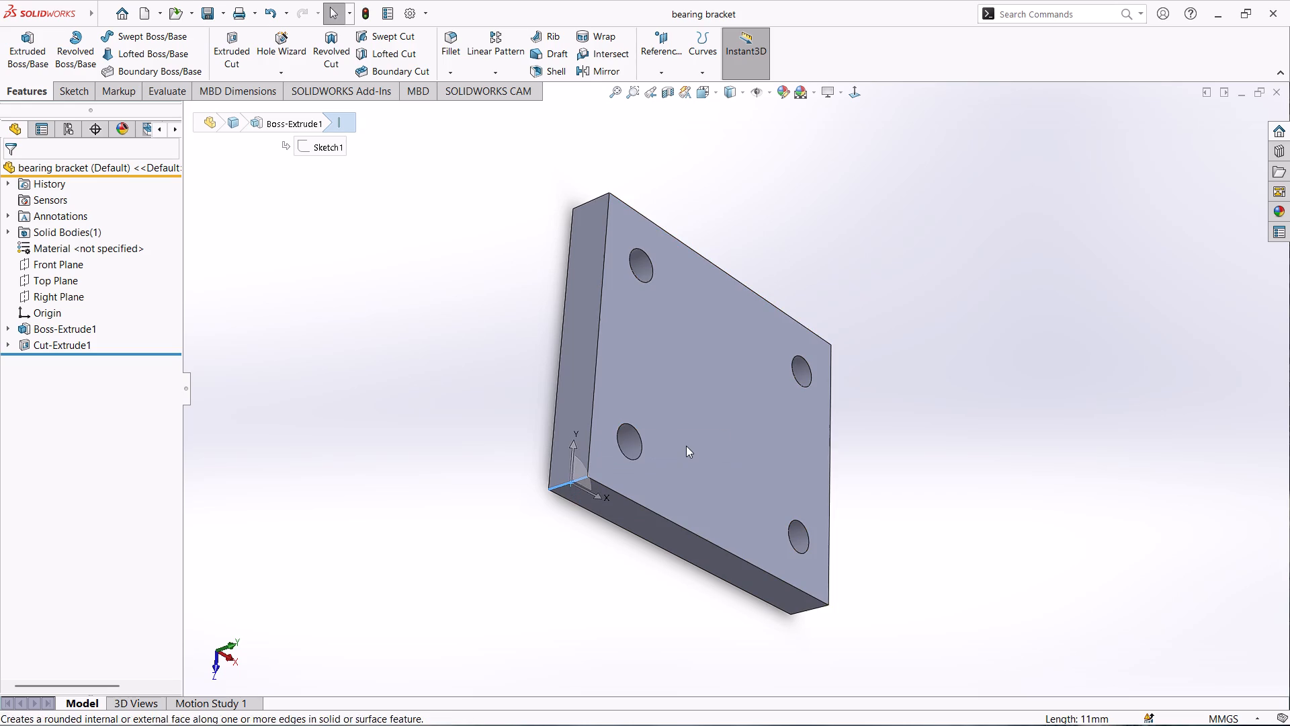
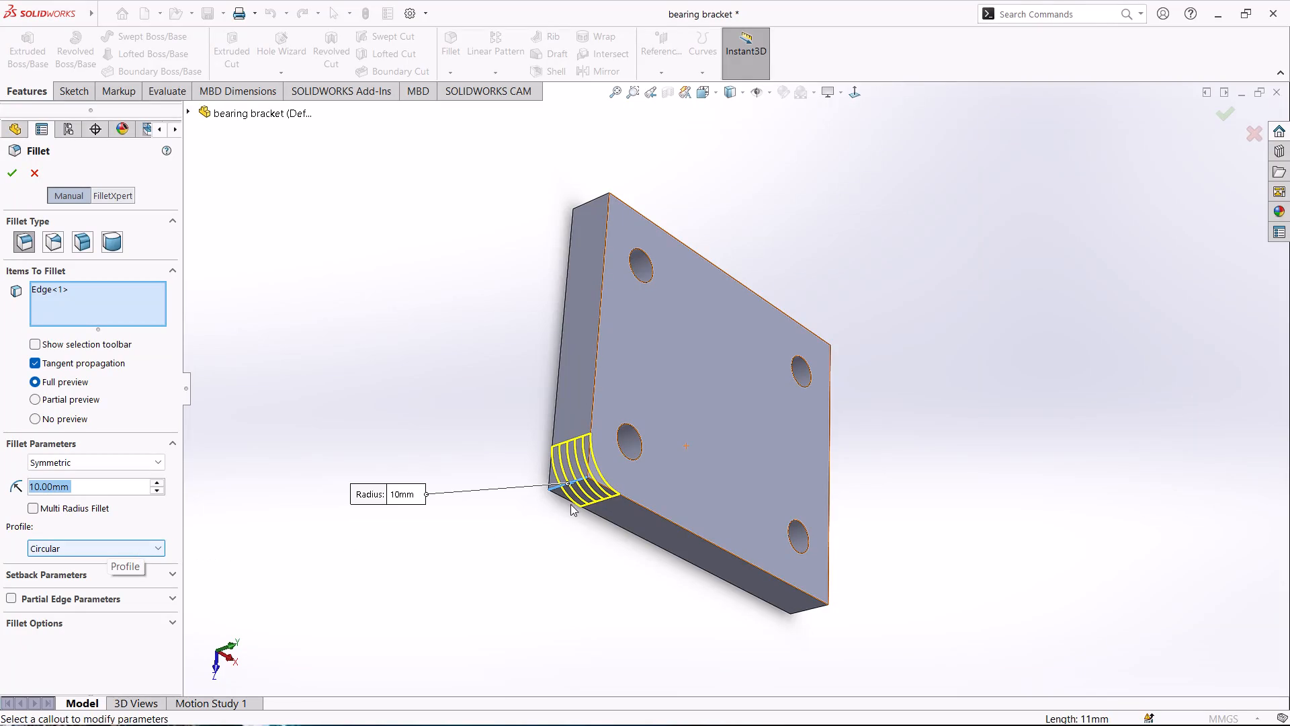
Bring up the selection and fillet options at the base plate's corner edge nearest the lower-left hole.
right_click(583, 483)
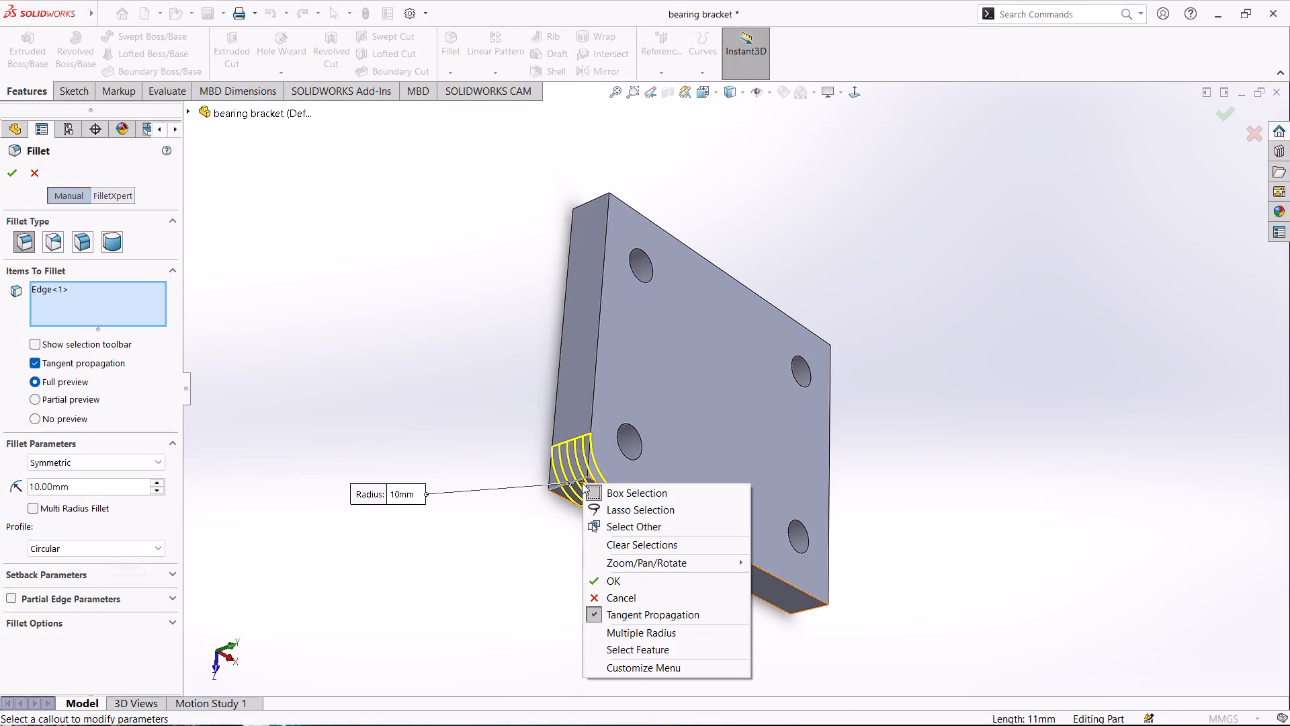
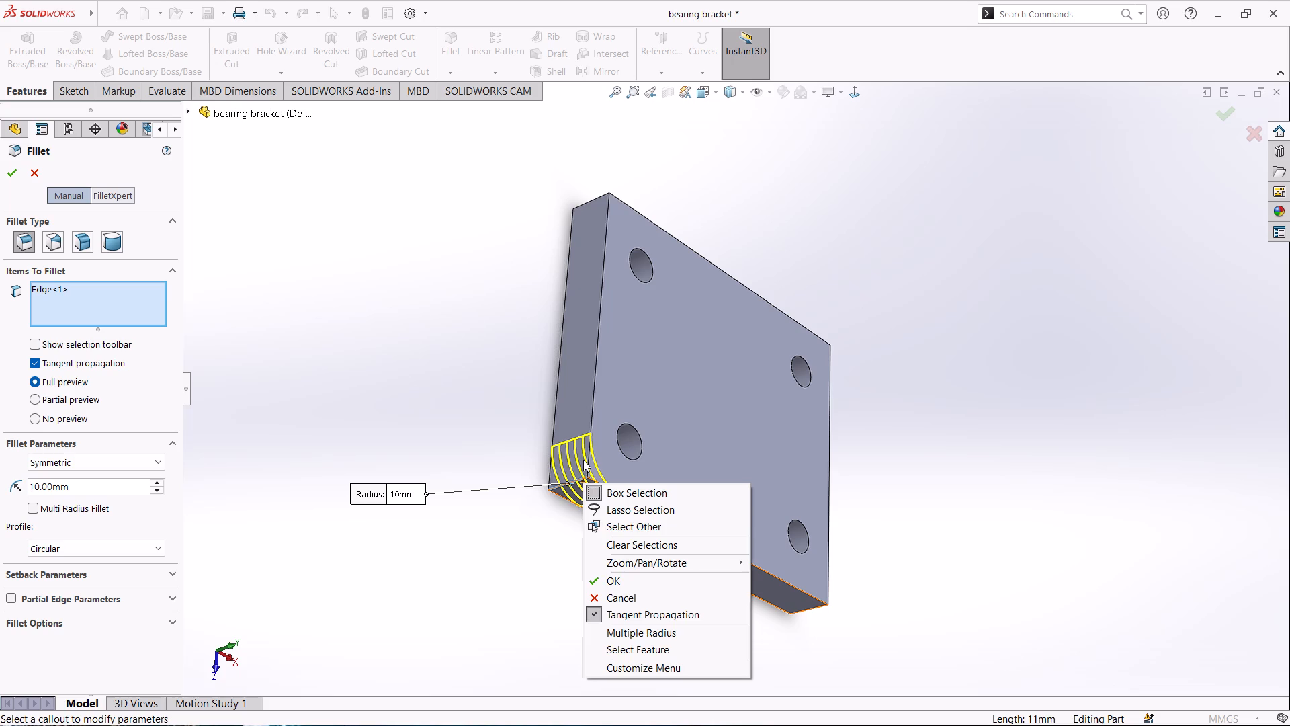
Clear all edge and face selections from the base plate fillet's items to fillet.
left_click(583, 460)
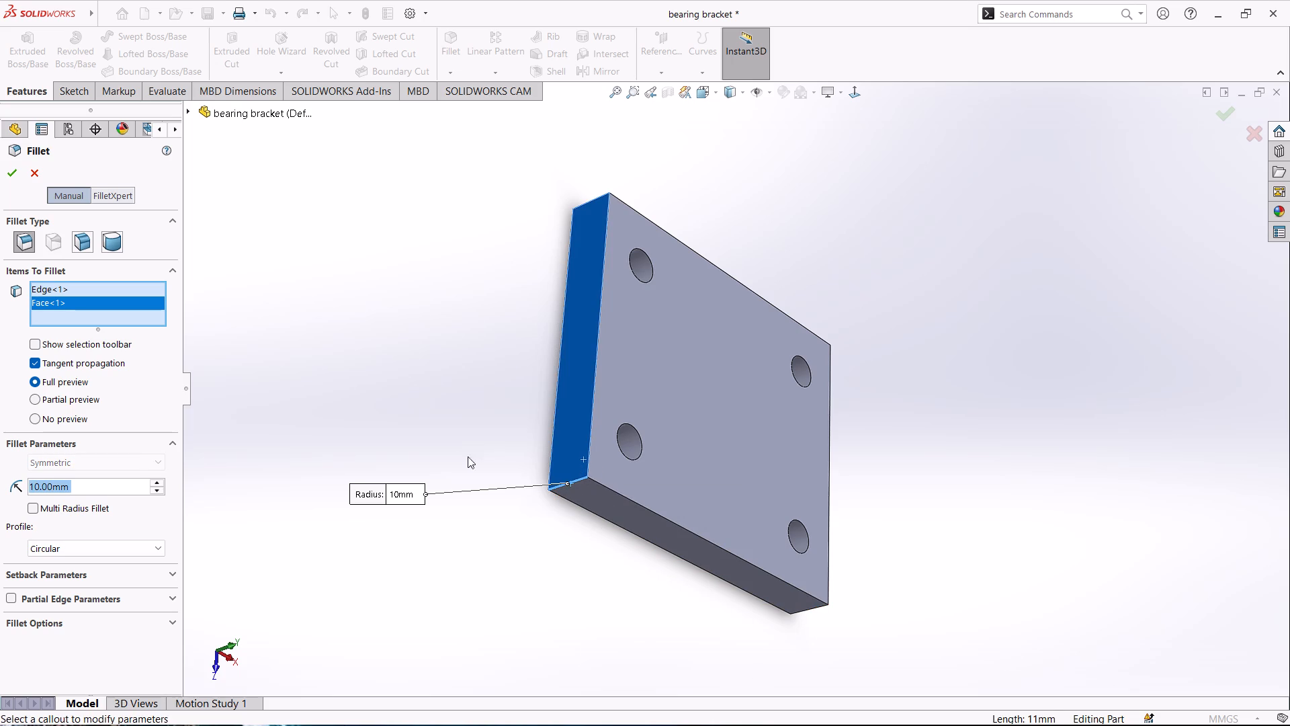
left_click(77, 290)
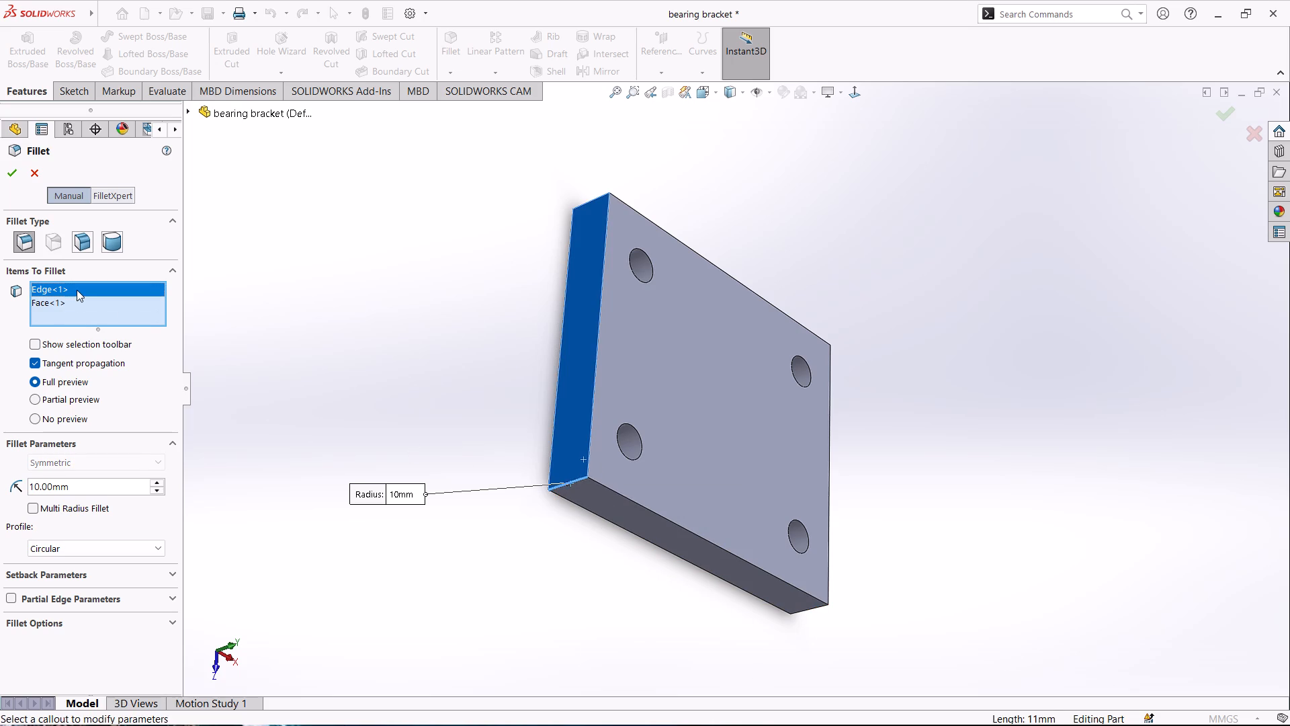
right_click(77, 290)
left_click(114, 317)
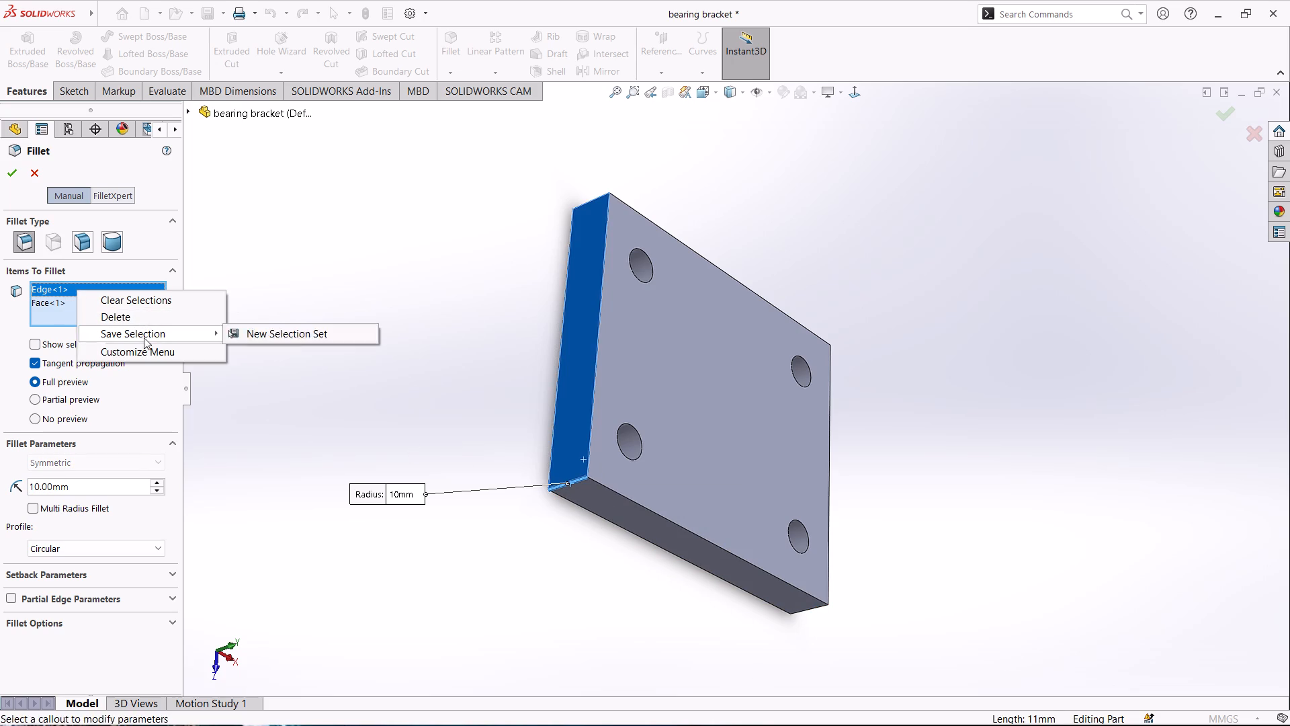
left_click(146, 305)
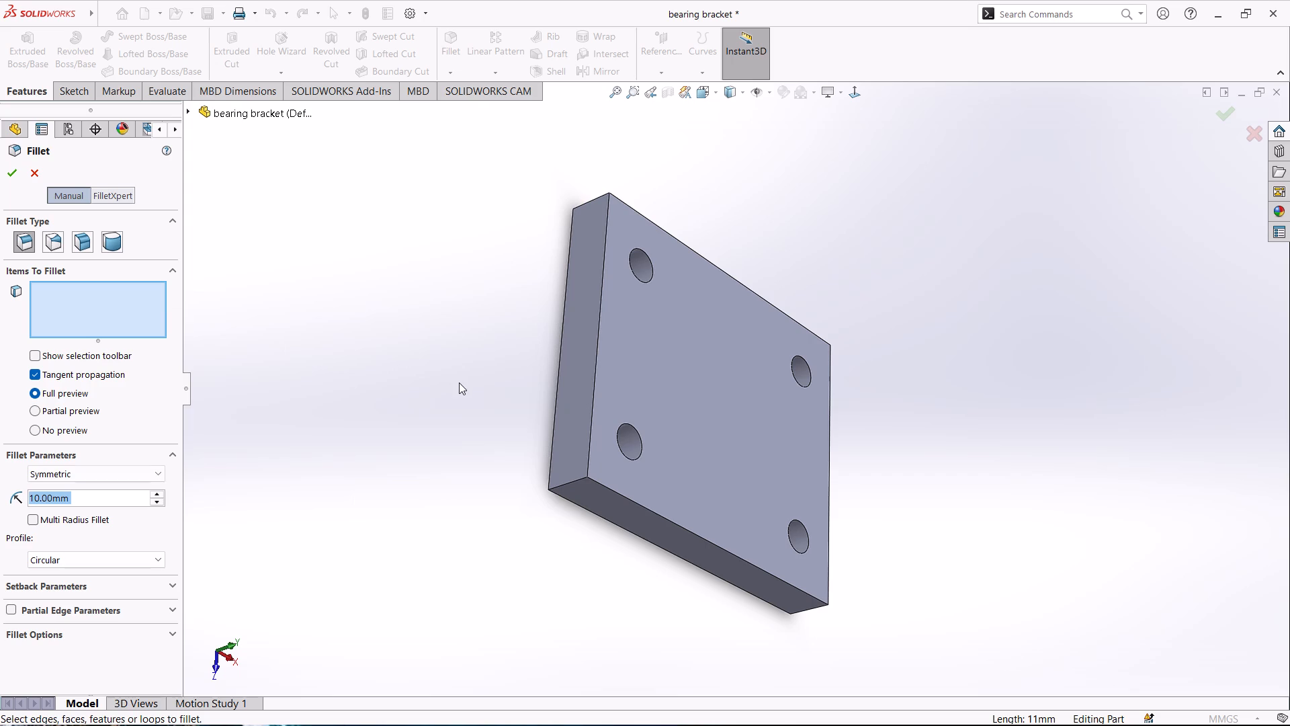
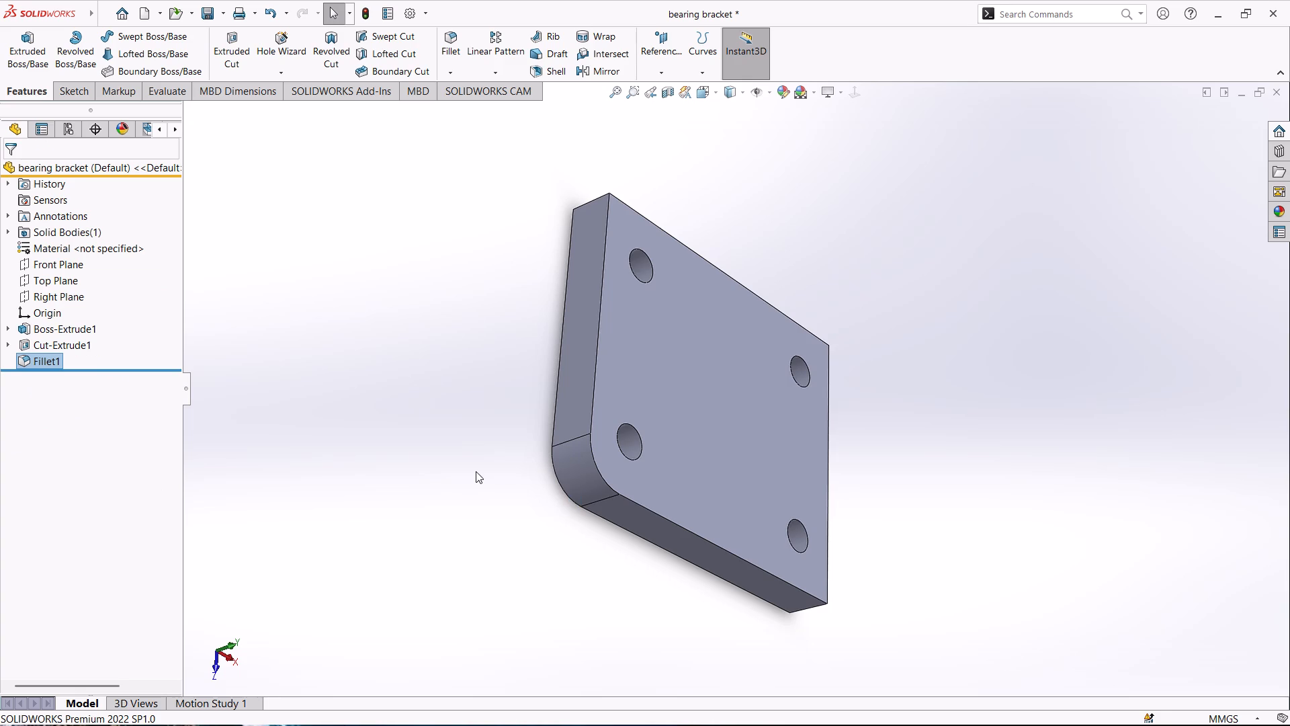
Undo the single-corner fillet on the base plate.
key("ctrl+z")
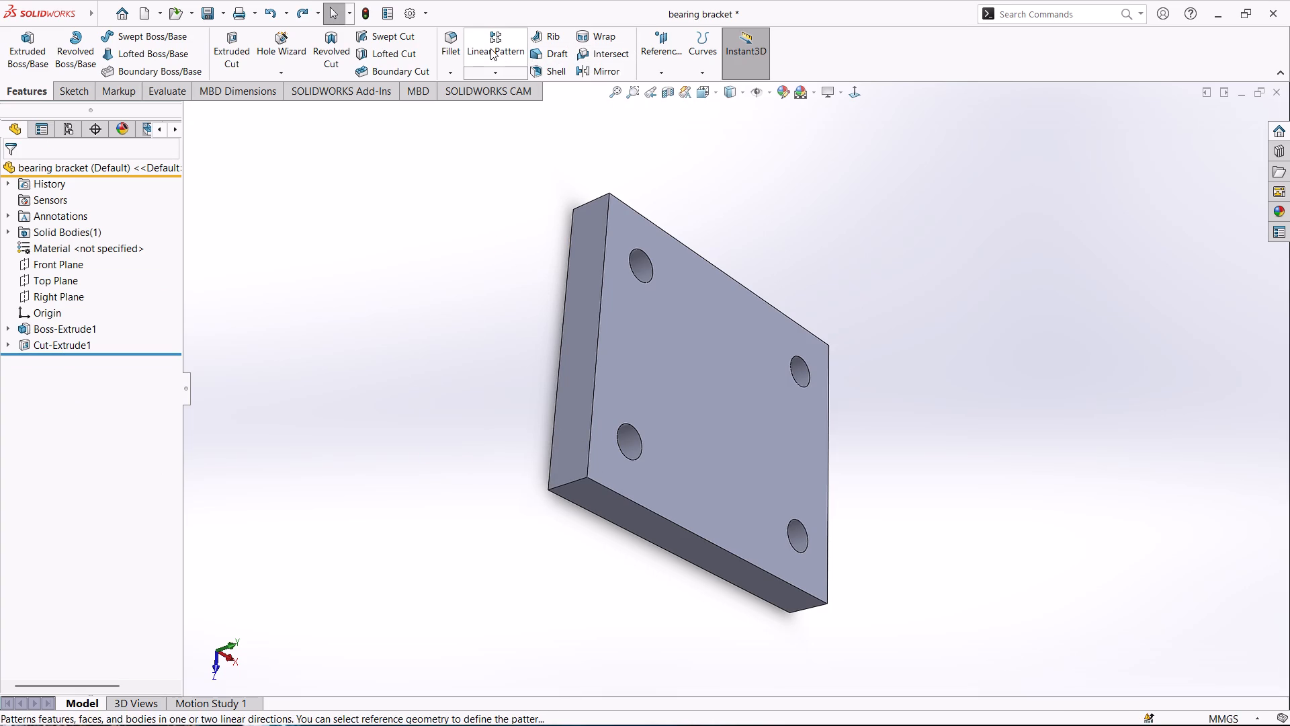
Start a new Fillet feature for the base plate's corner edges.
left_click(445, 44)
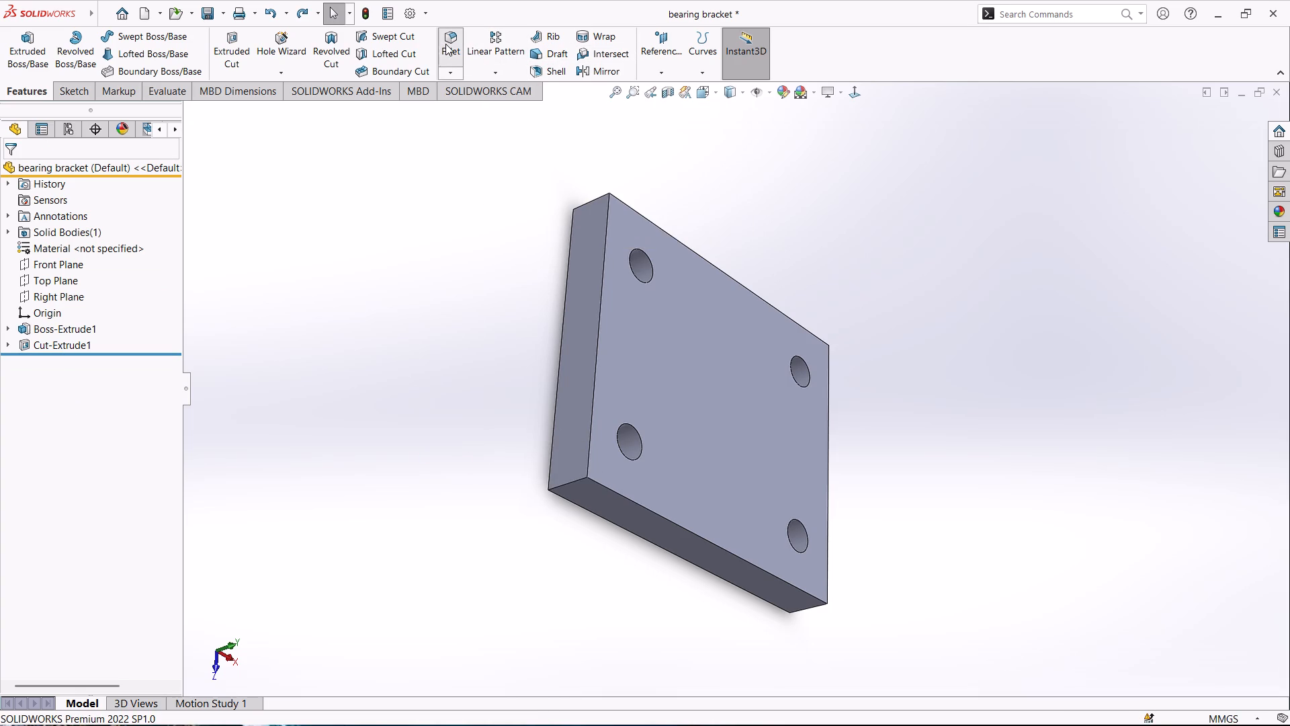
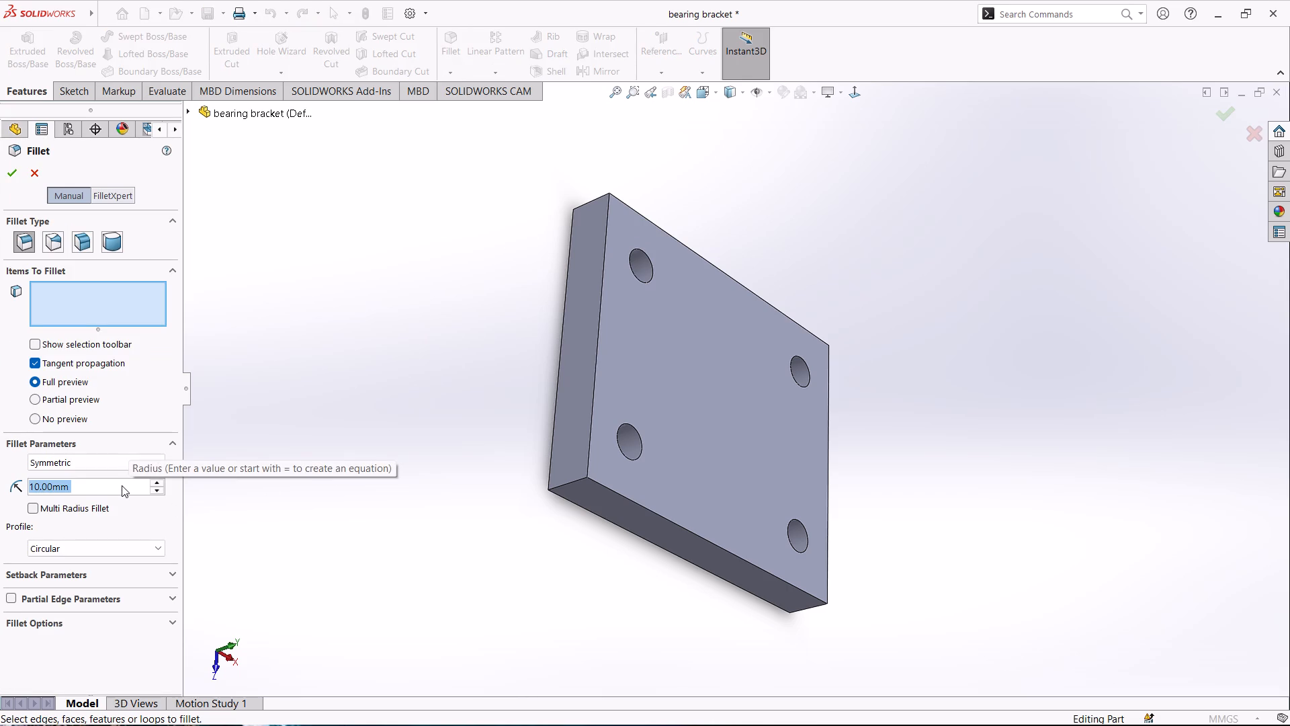
Select the first short corner edge of the base plate for the 10 mm symmetric fillet.
left_click(570, 483)
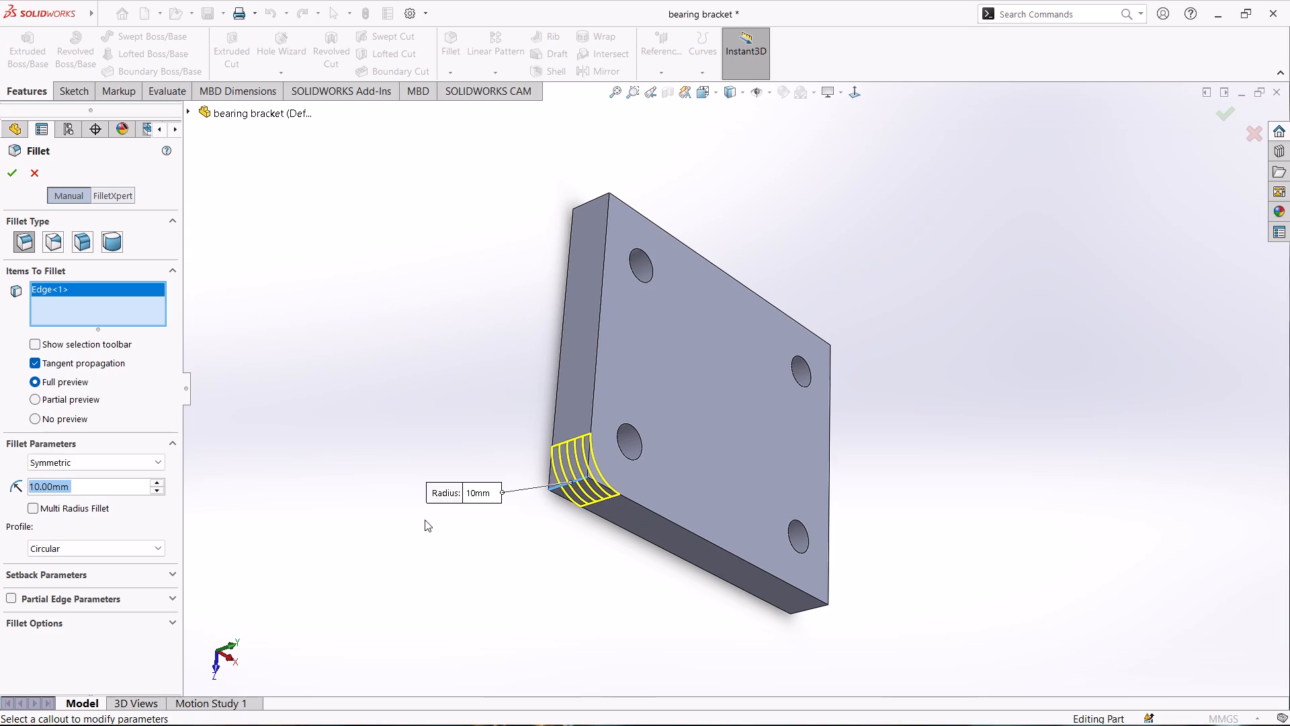
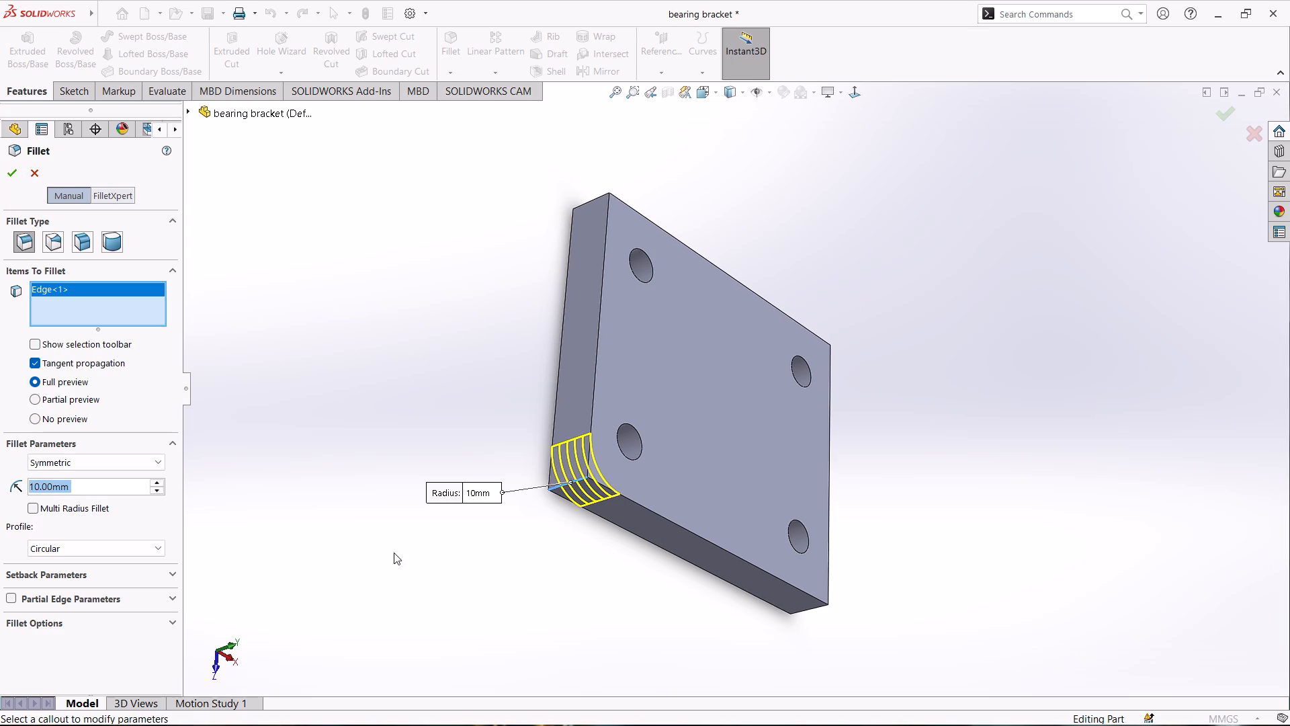
Open the radius value of the base plate's corner fillet for editing.
left_click_drag(94, 483, 91, 483)
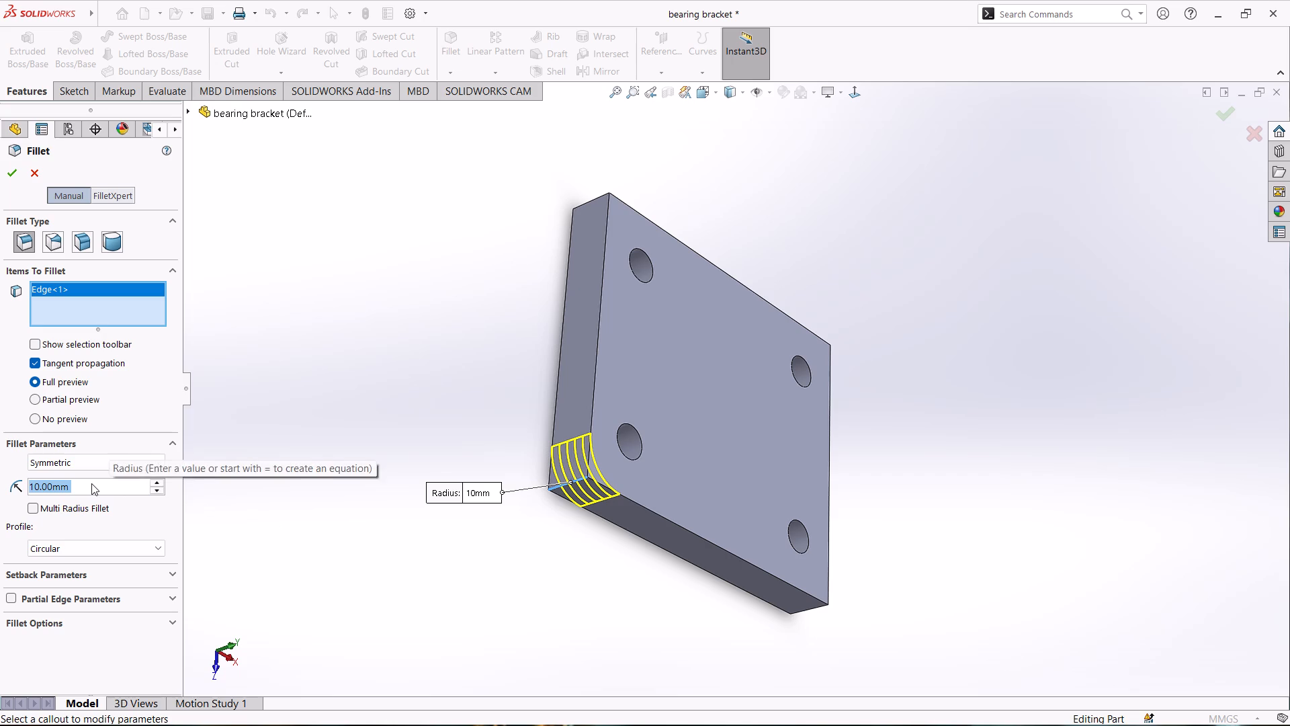
left_click_drag(91, 483, 38, 487)
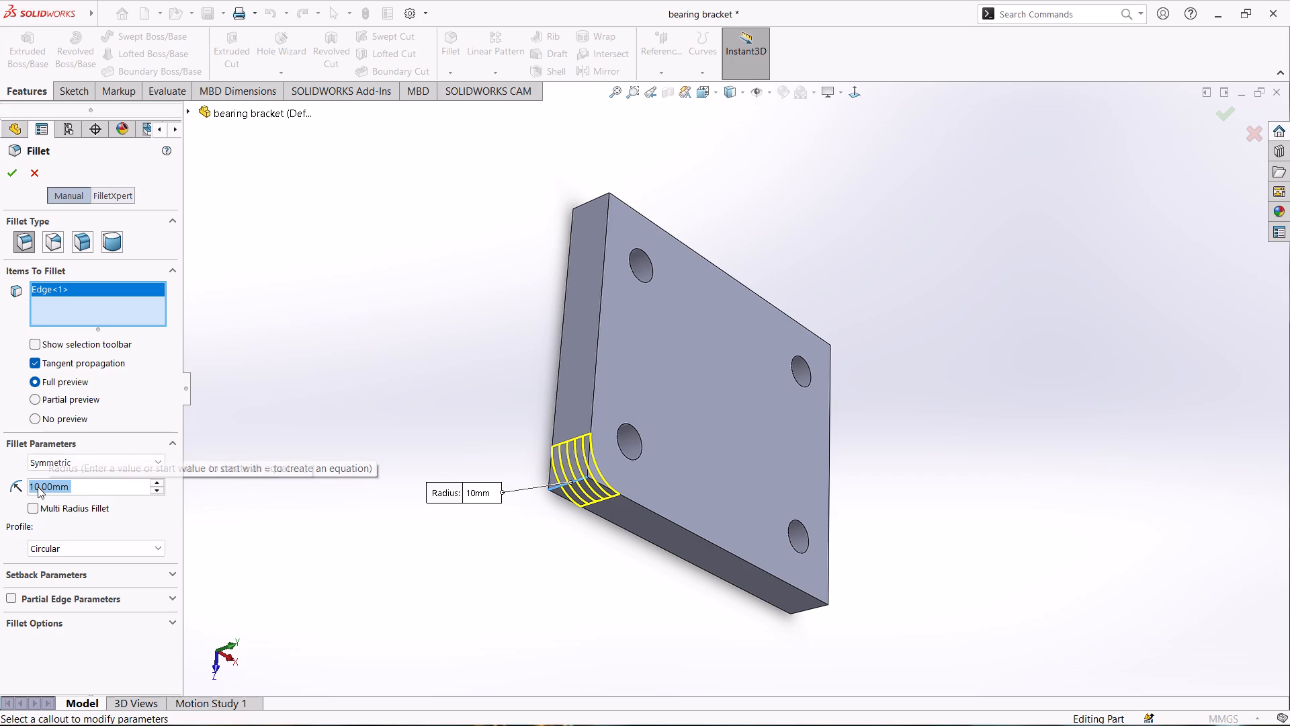
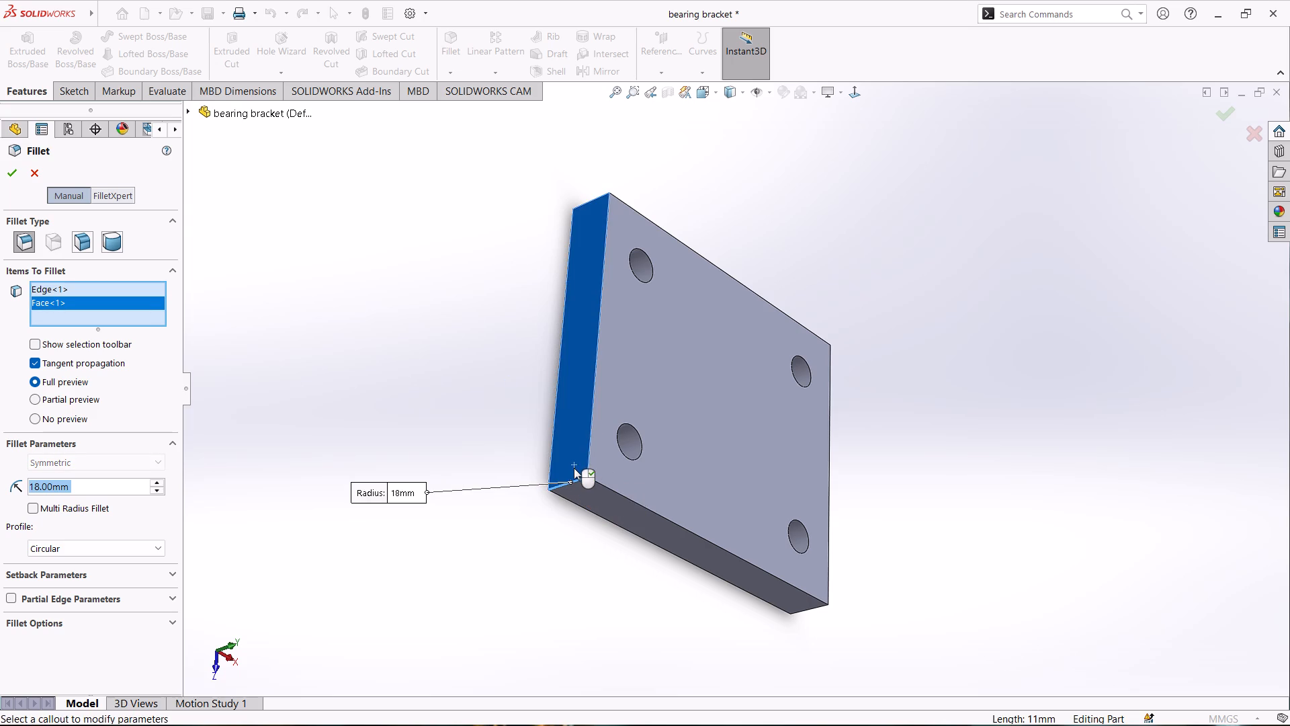
Remove the base plate's side face from the fillet's items, keeping only the corner edge selected.
left_click(95, 305)
right_click(95, 305)
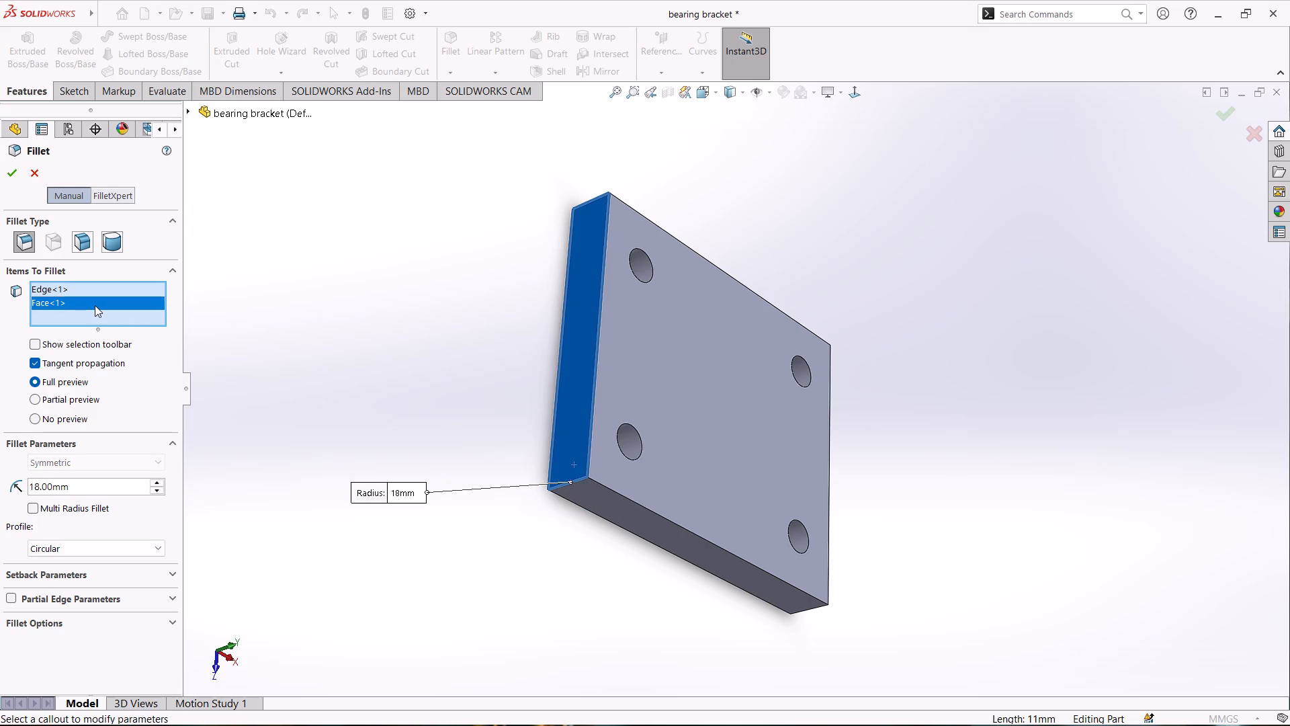
left_click(158, 328)
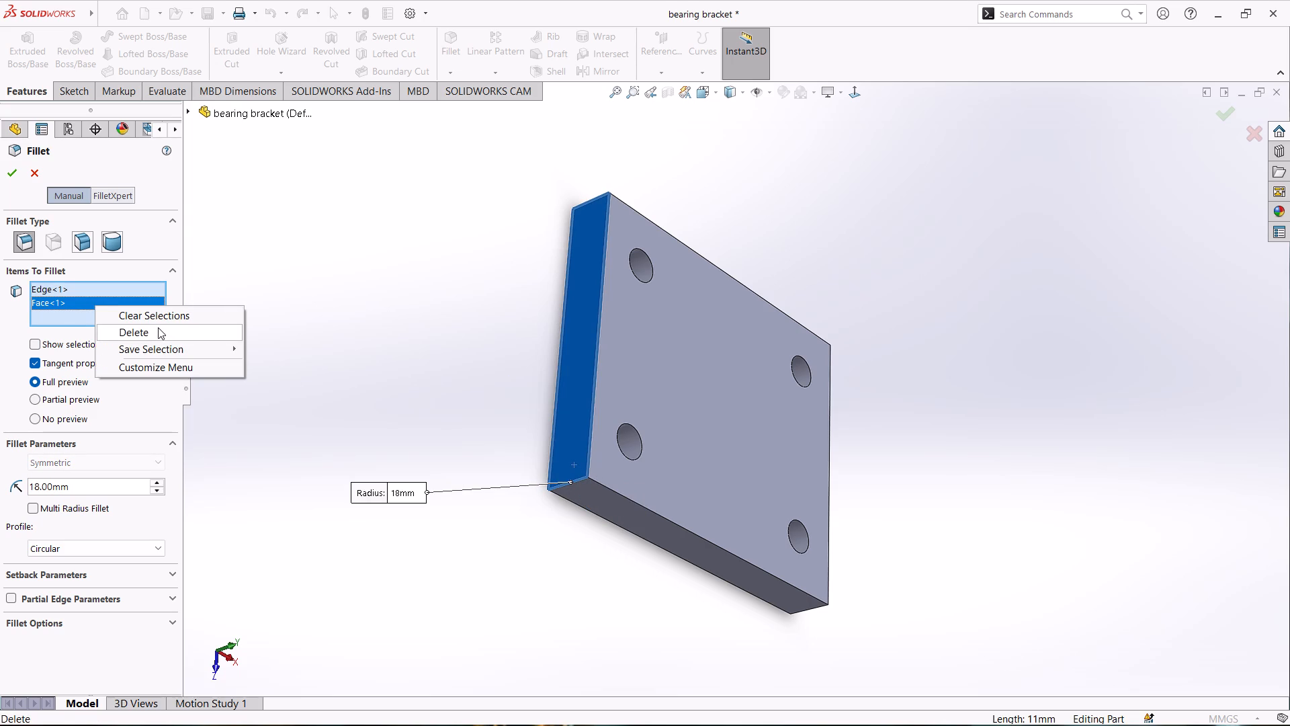
left_click(158, 327)
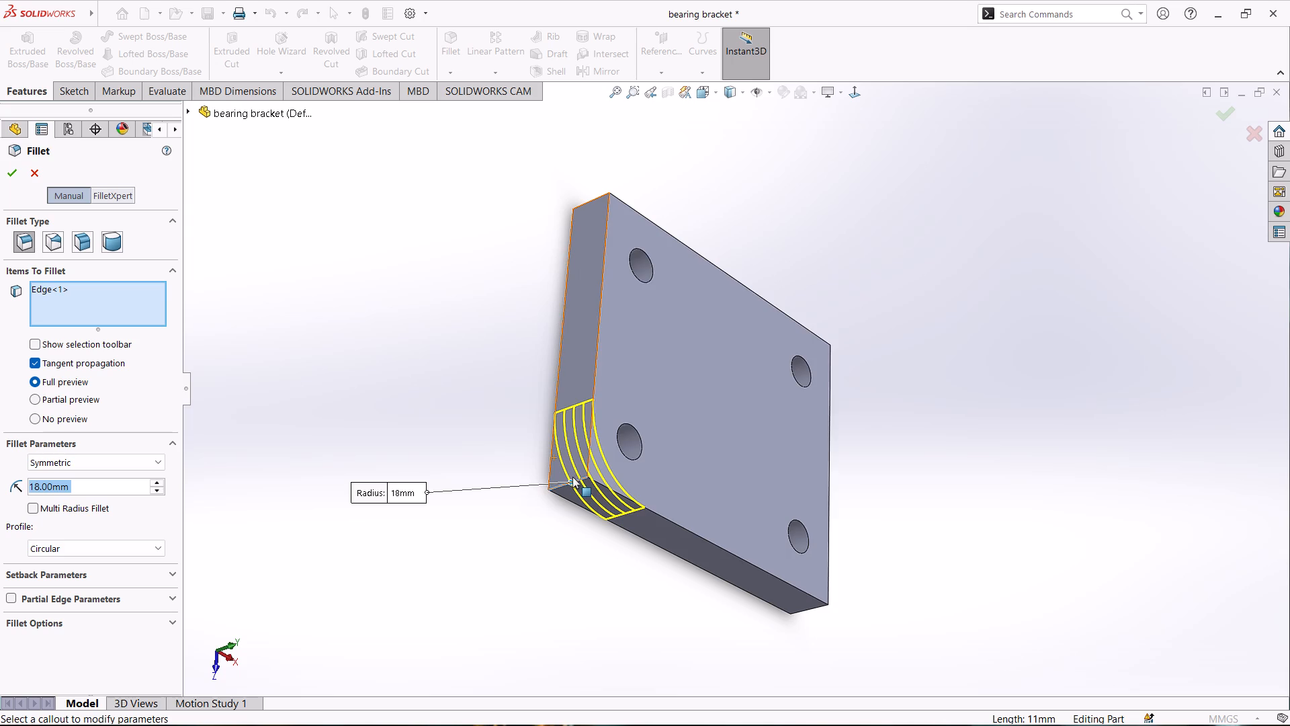
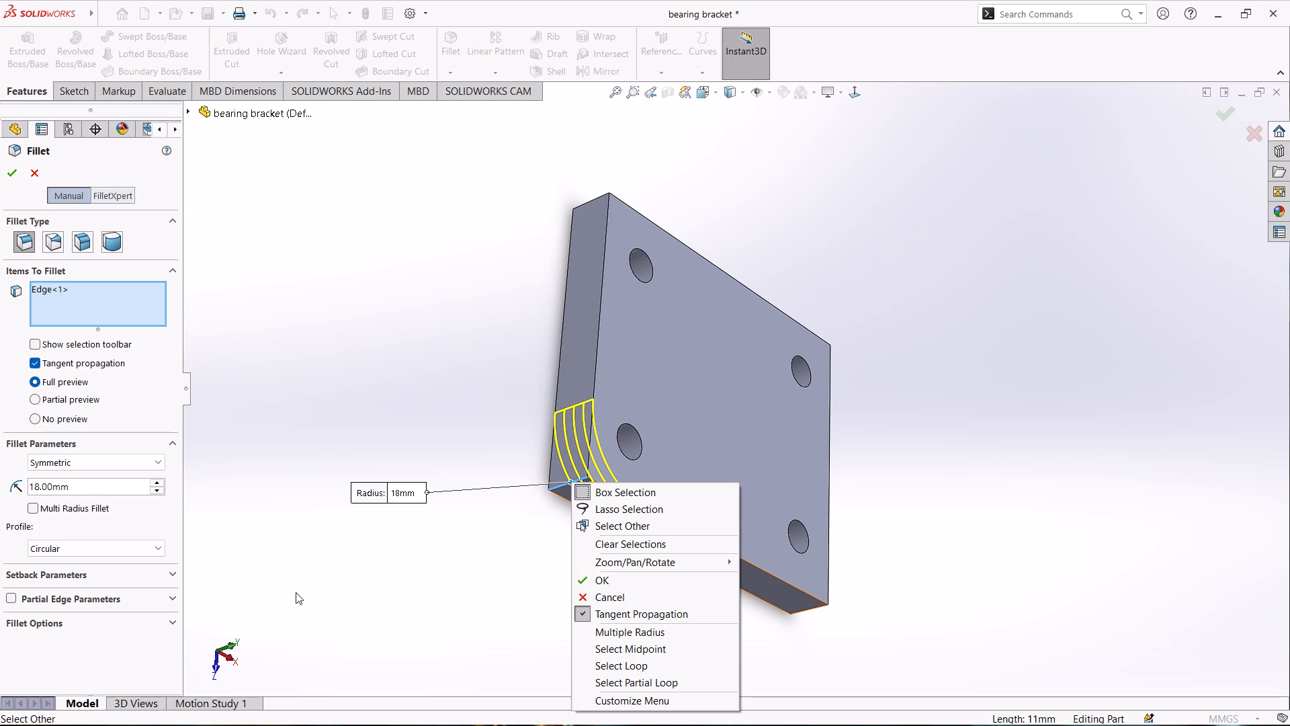
Enable the selection toolbar display for the fillet's items.
left_click(17, 291)
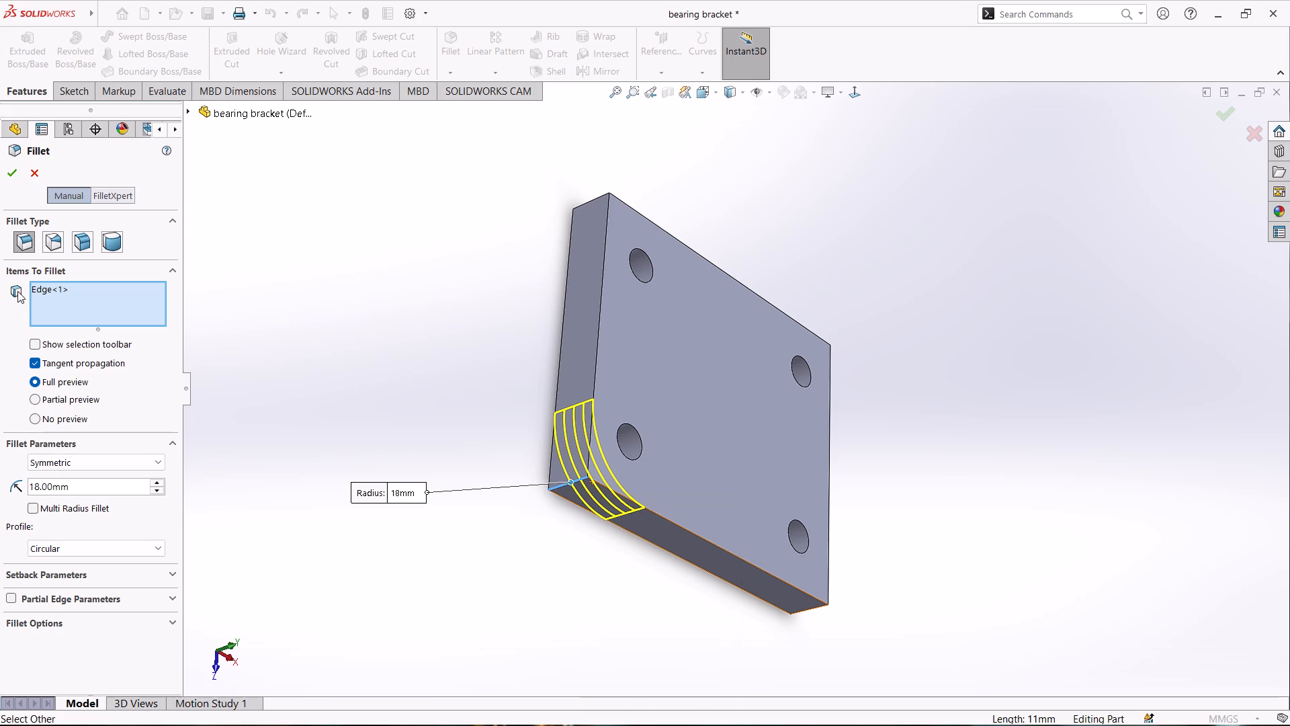
left_click(17, 291)
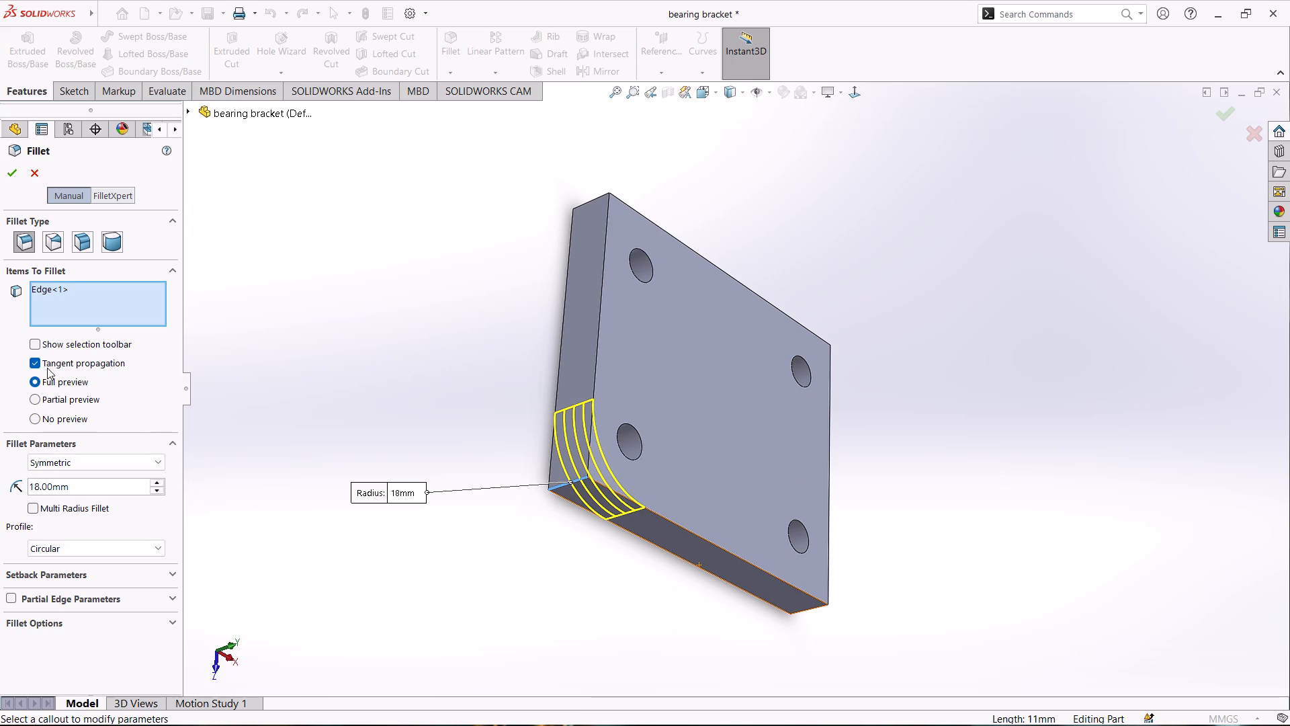
left_click(38, 348)
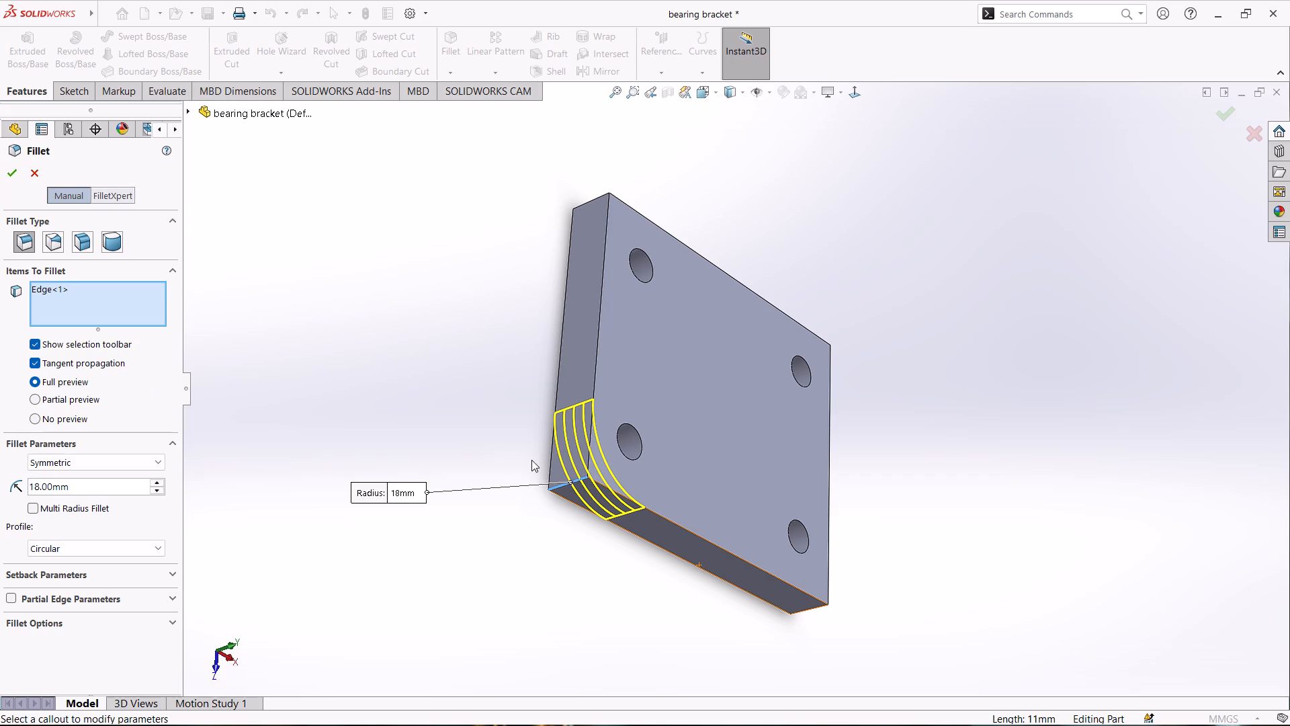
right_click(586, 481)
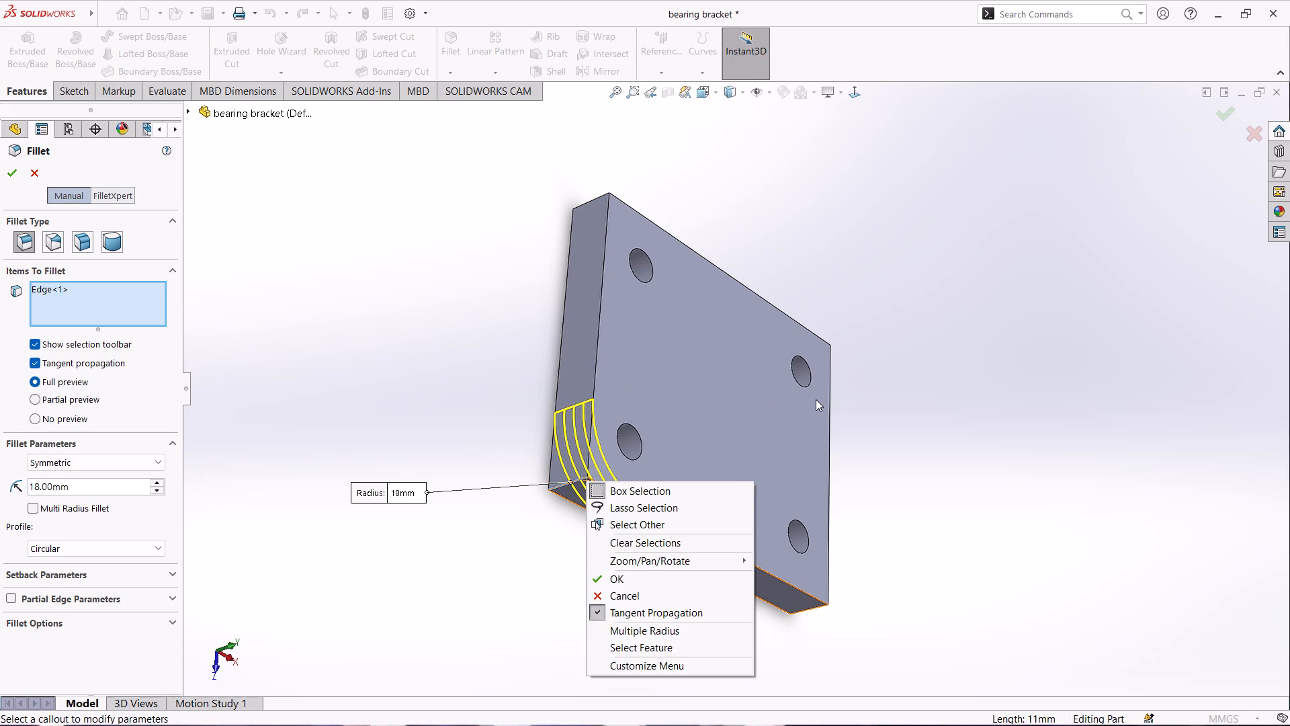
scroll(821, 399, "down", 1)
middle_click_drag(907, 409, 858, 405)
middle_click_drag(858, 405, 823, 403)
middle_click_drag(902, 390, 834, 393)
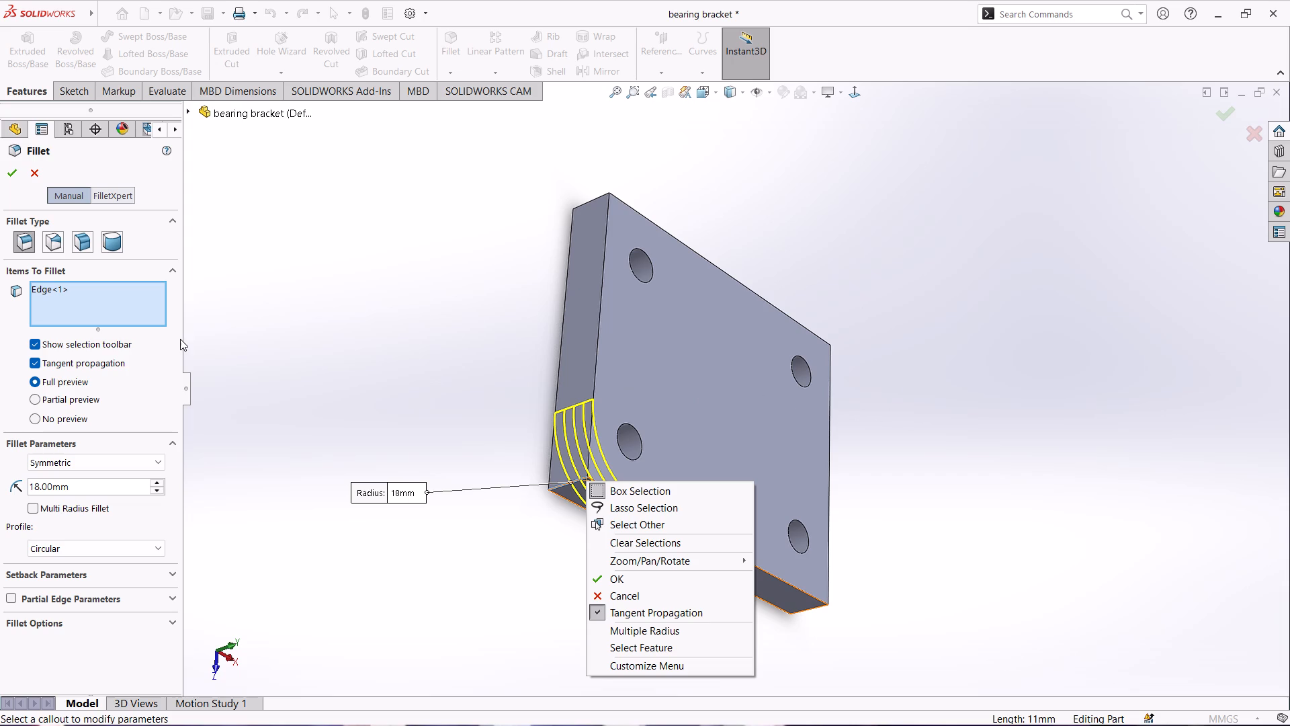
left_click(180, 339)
Add the base plate's three remaining corner edges across its thickness to the fillet selection.
middle_click_drag(1032, 424, 828, 454)
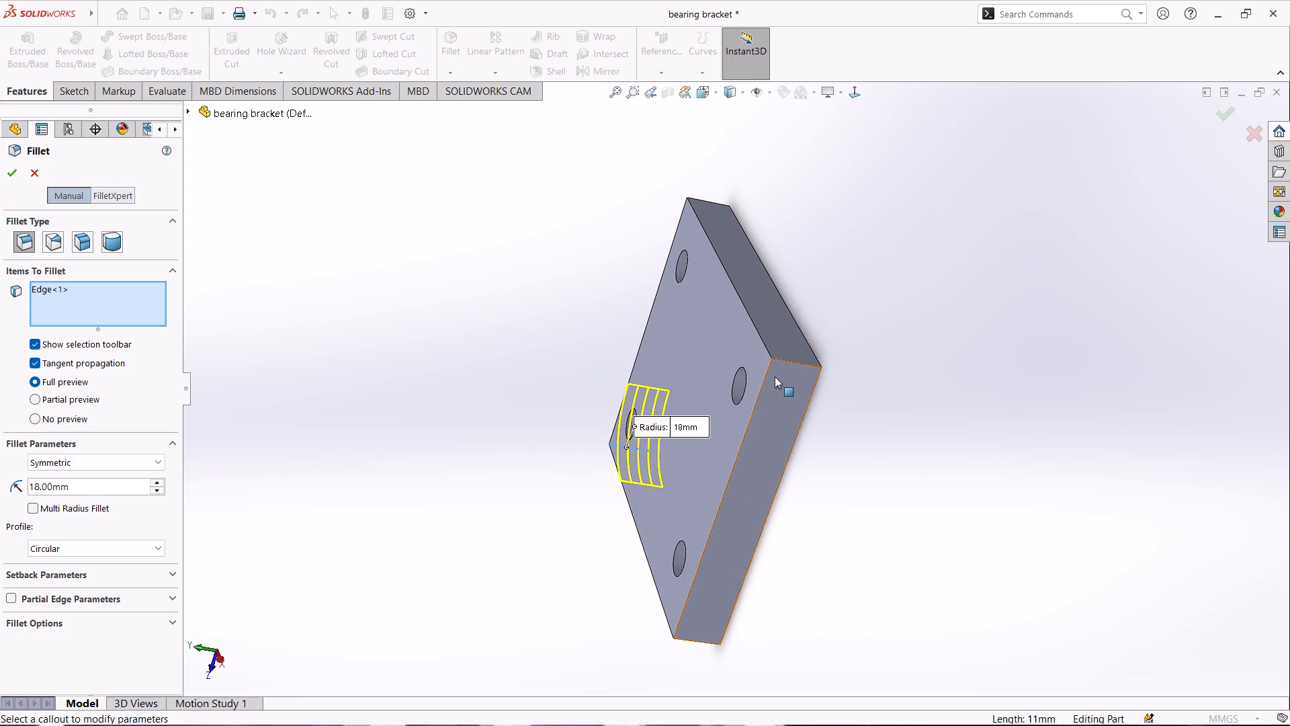
left_click(789, 361)
middle_click_drag(843, 465, 843, 466)
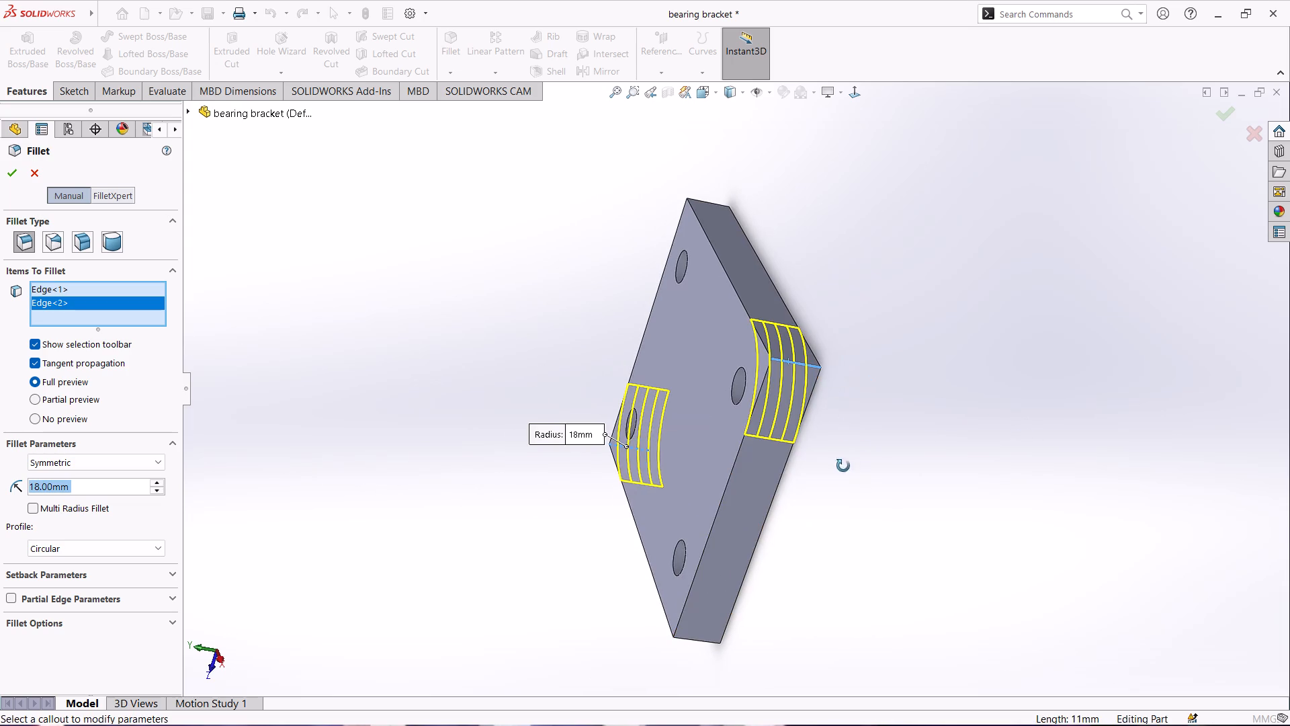
middle_click_drag(843, 466, 894, 350)
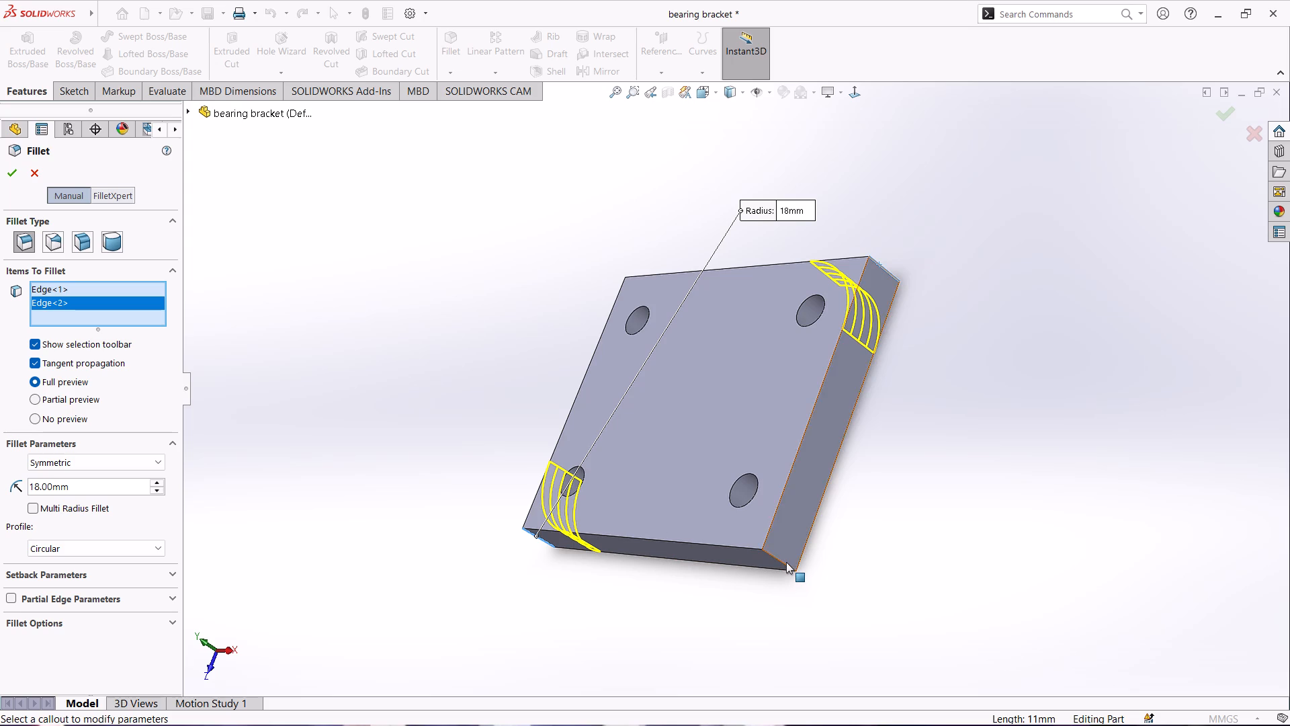
left_click(786, 564)
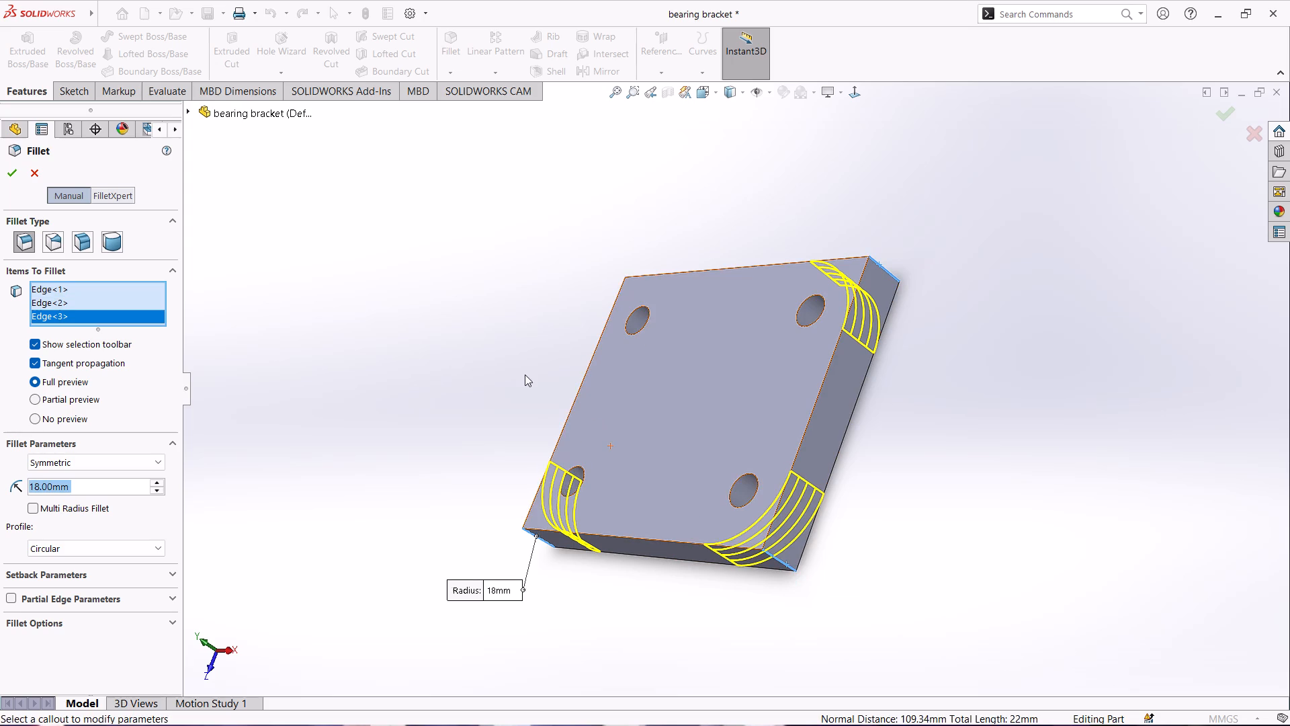
middle_click_drag(525, 374, 677, 547)
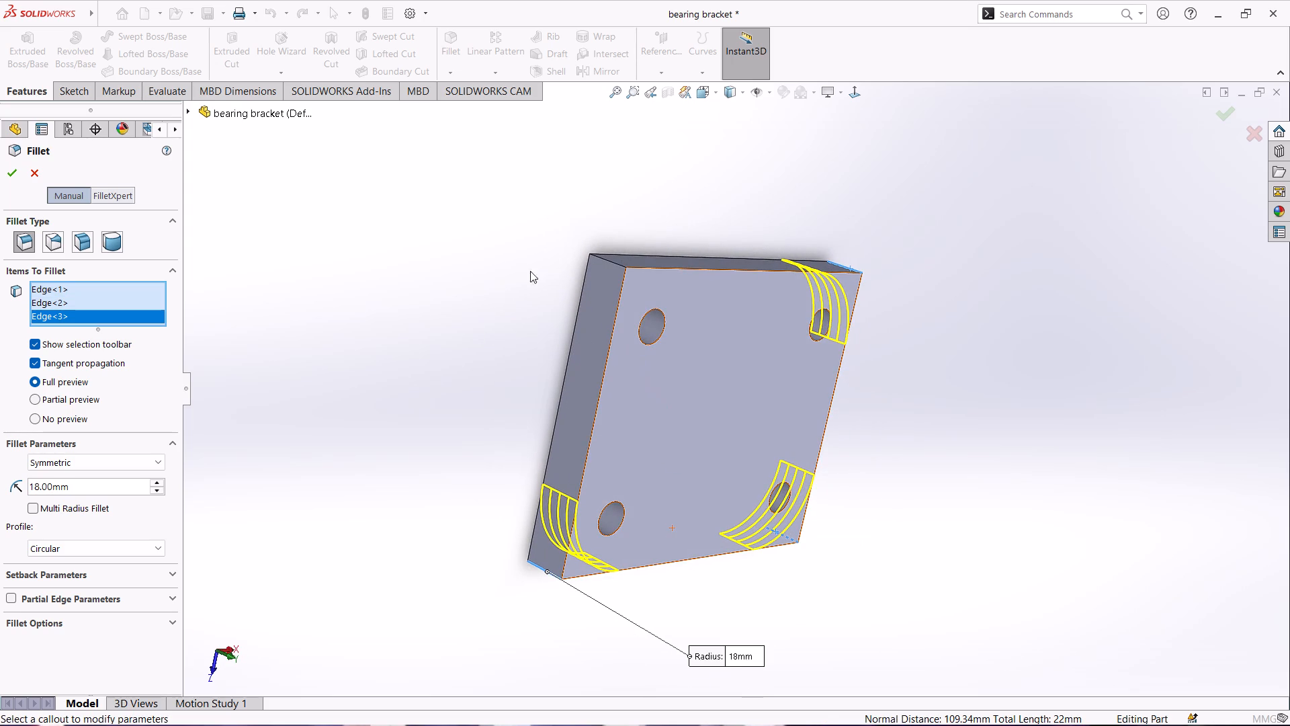
scroll(538, 269, "down", 1)
scroll(537, 270, "up", 1)
middle_click_drag(543, 282, 586, 391)
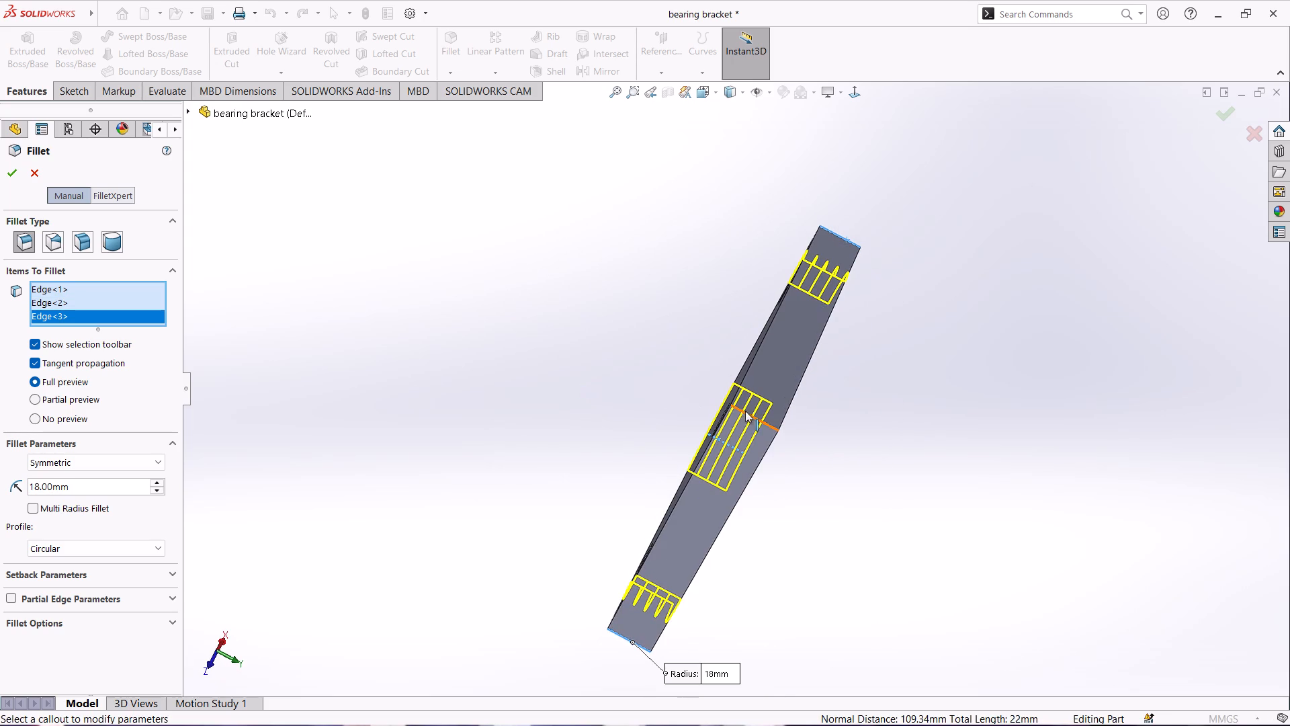
left_click(755, 417)
middle_click_drag(906, 482, 815, 436)
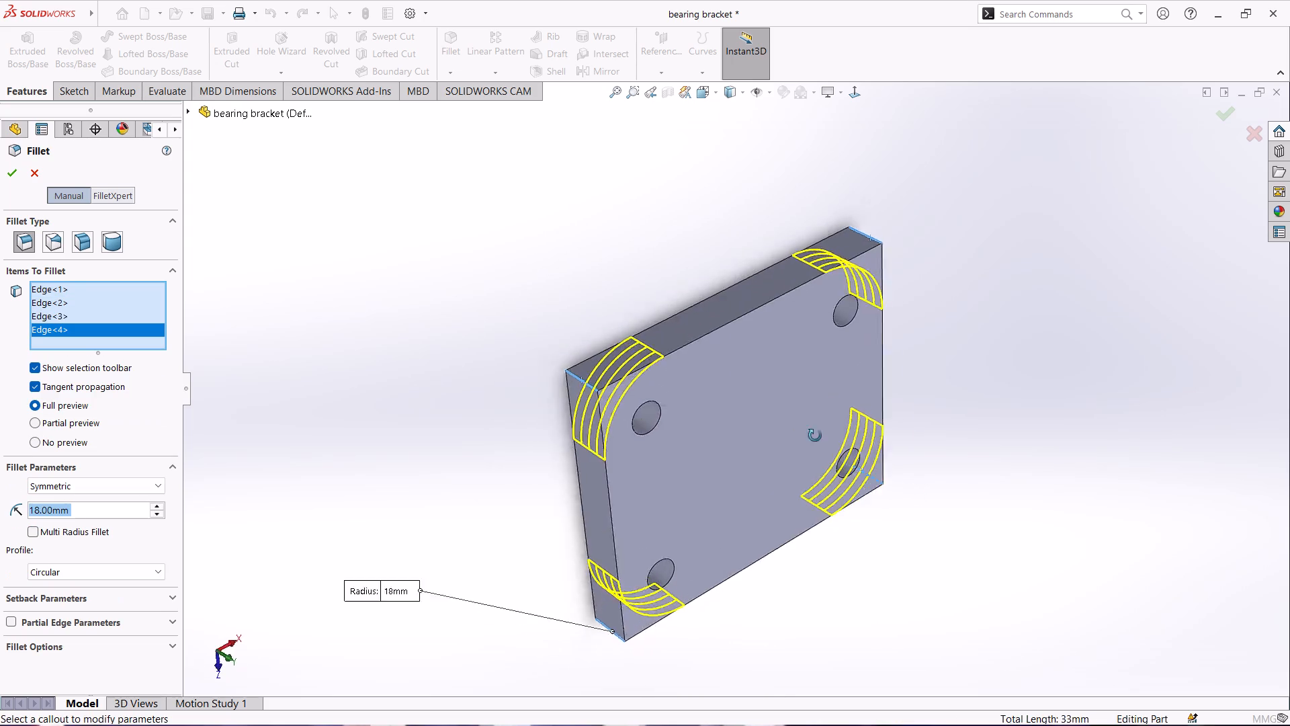
middle_click_drag(815, 436, 767, 395)
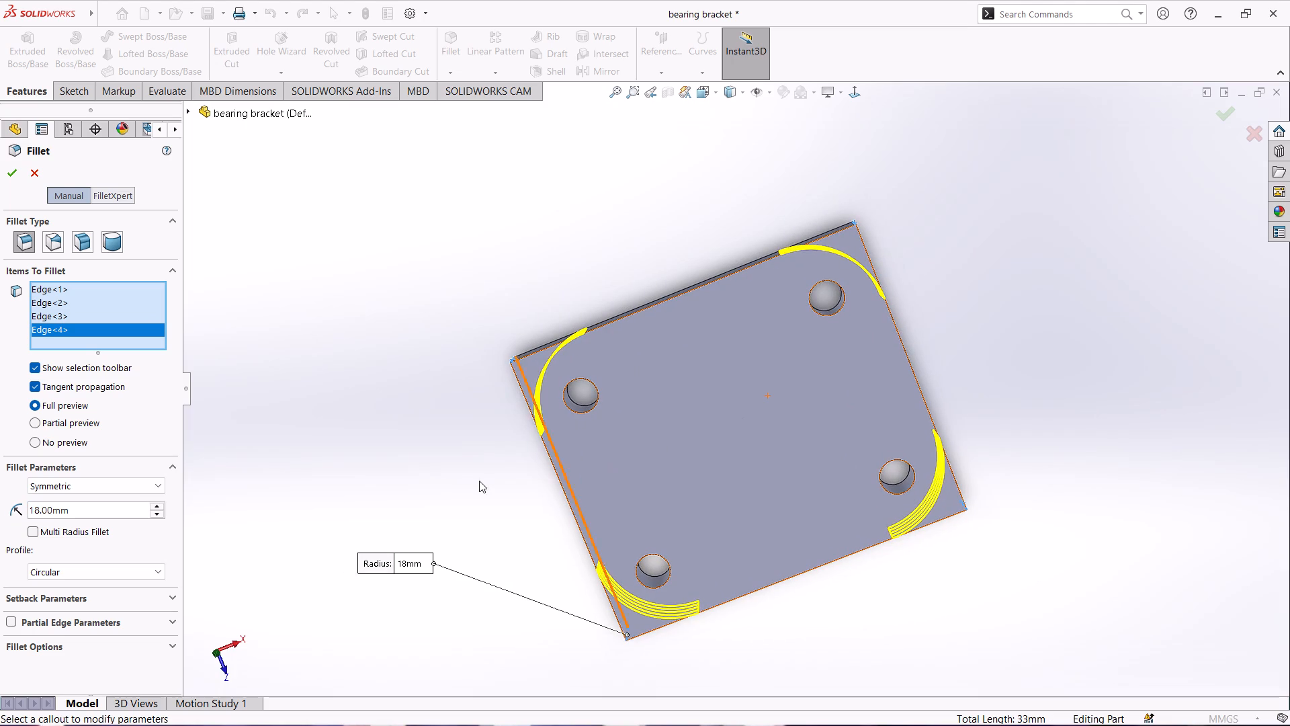
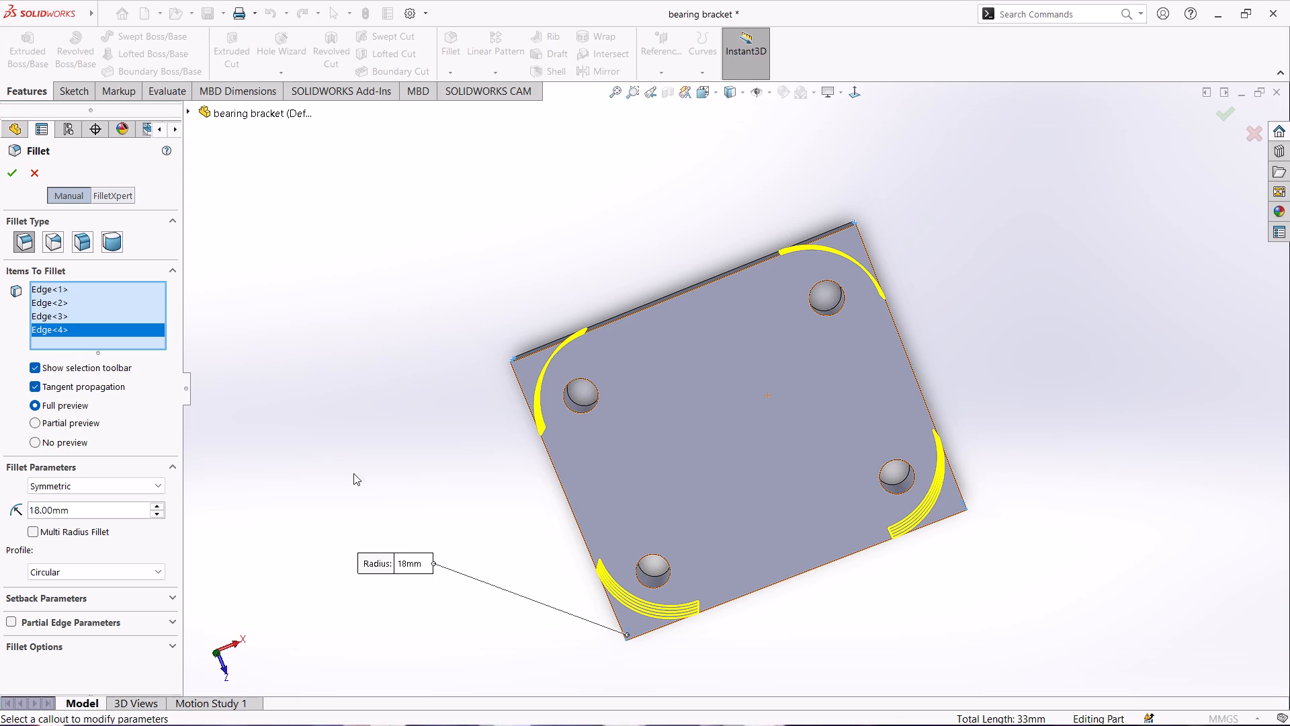
Apply the 18 mm symmetric fillet to the base plate's four corner edges.
left_click(14, 177)
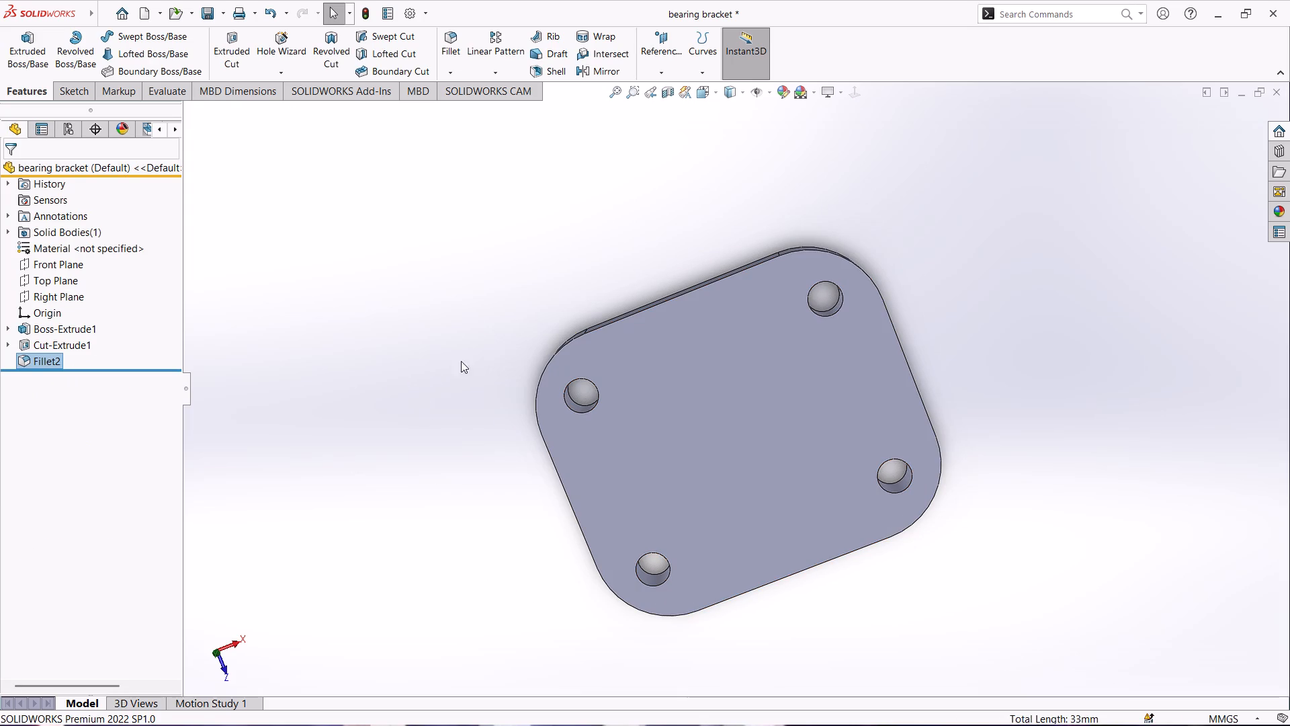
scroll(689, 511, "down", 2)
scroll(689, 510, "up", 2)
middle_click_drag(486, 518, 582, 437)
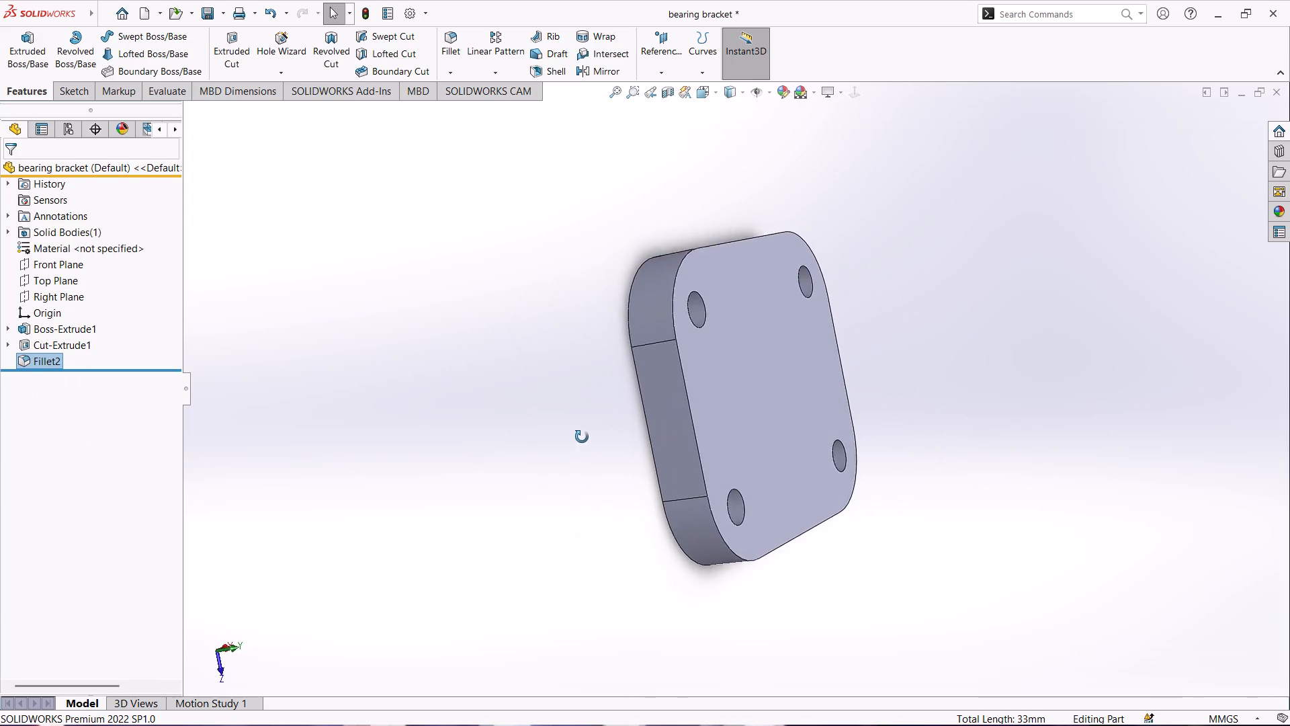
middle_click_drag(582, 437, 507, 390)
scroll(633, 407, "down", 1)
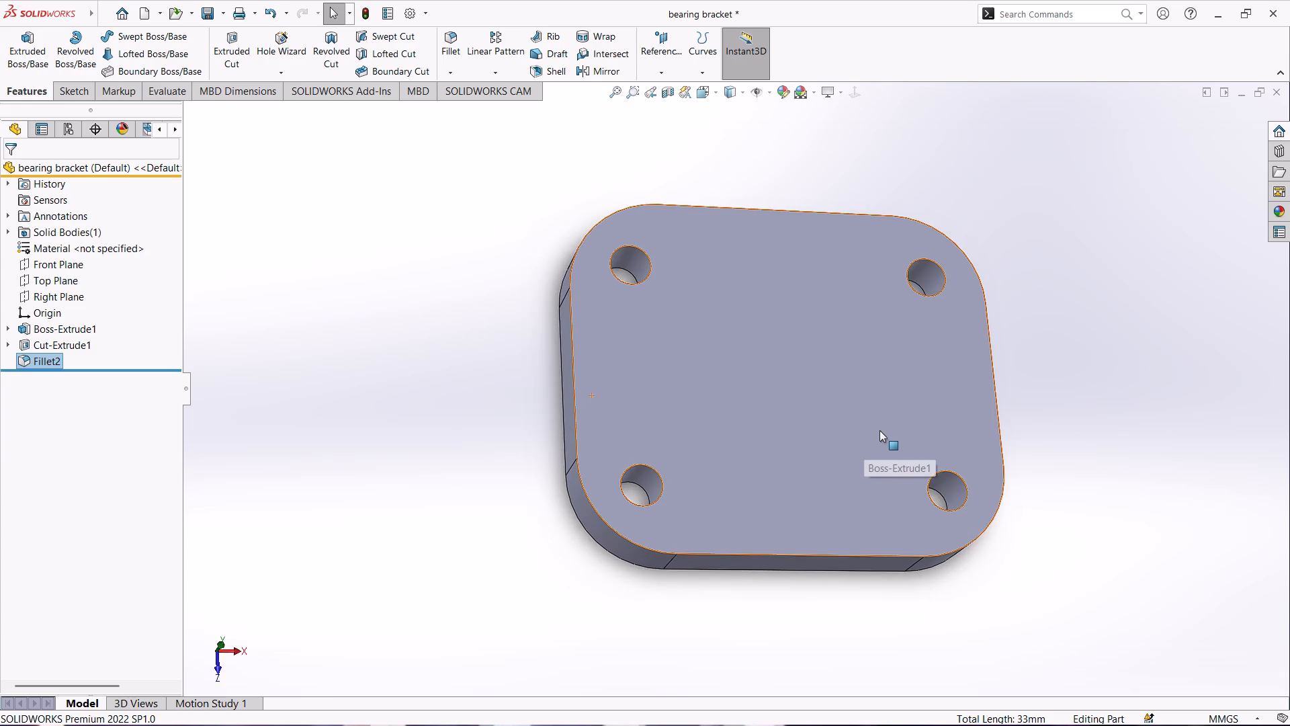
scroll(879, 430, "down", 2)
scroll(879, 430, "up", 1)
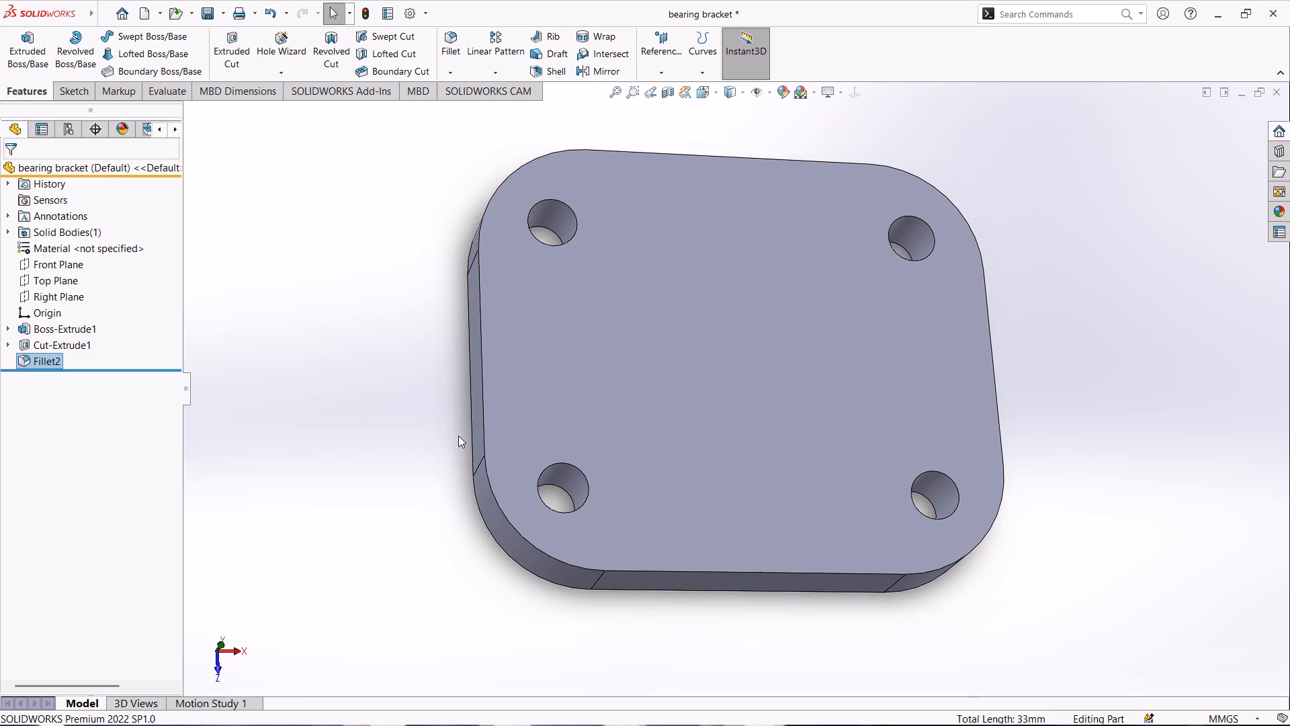
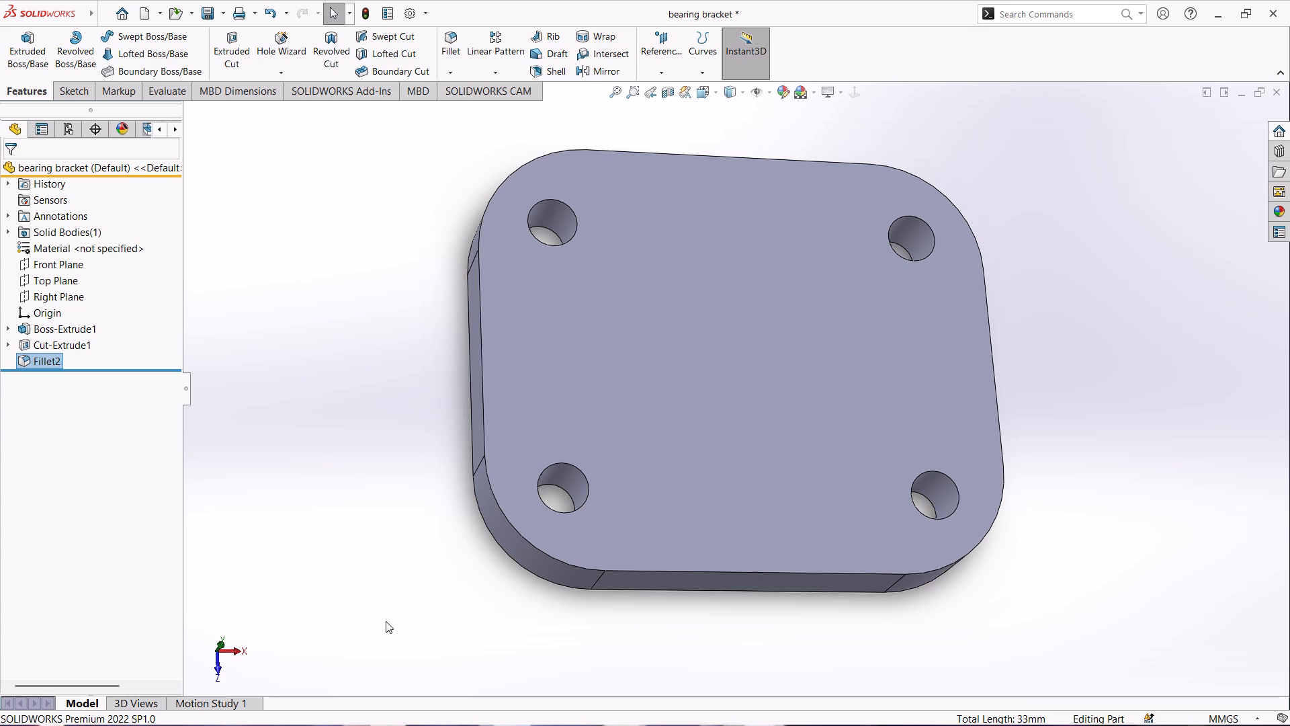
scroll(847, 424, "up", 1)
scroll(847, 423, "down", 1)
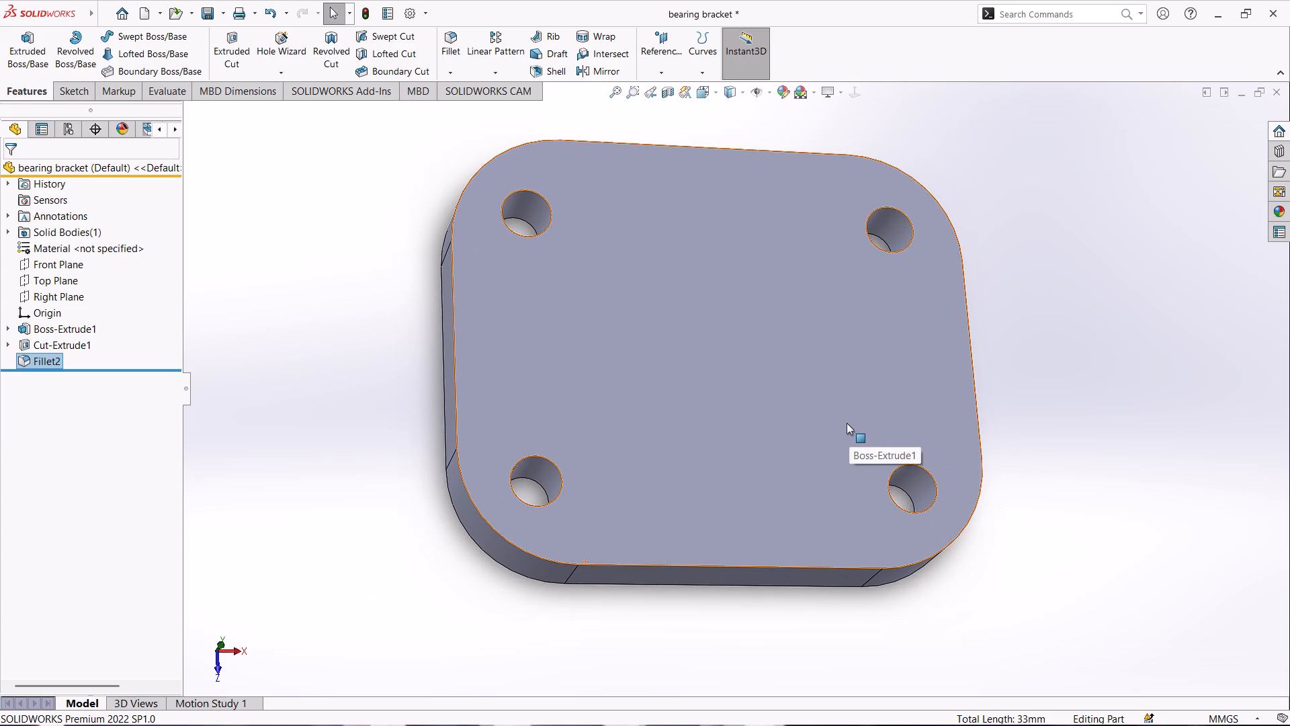
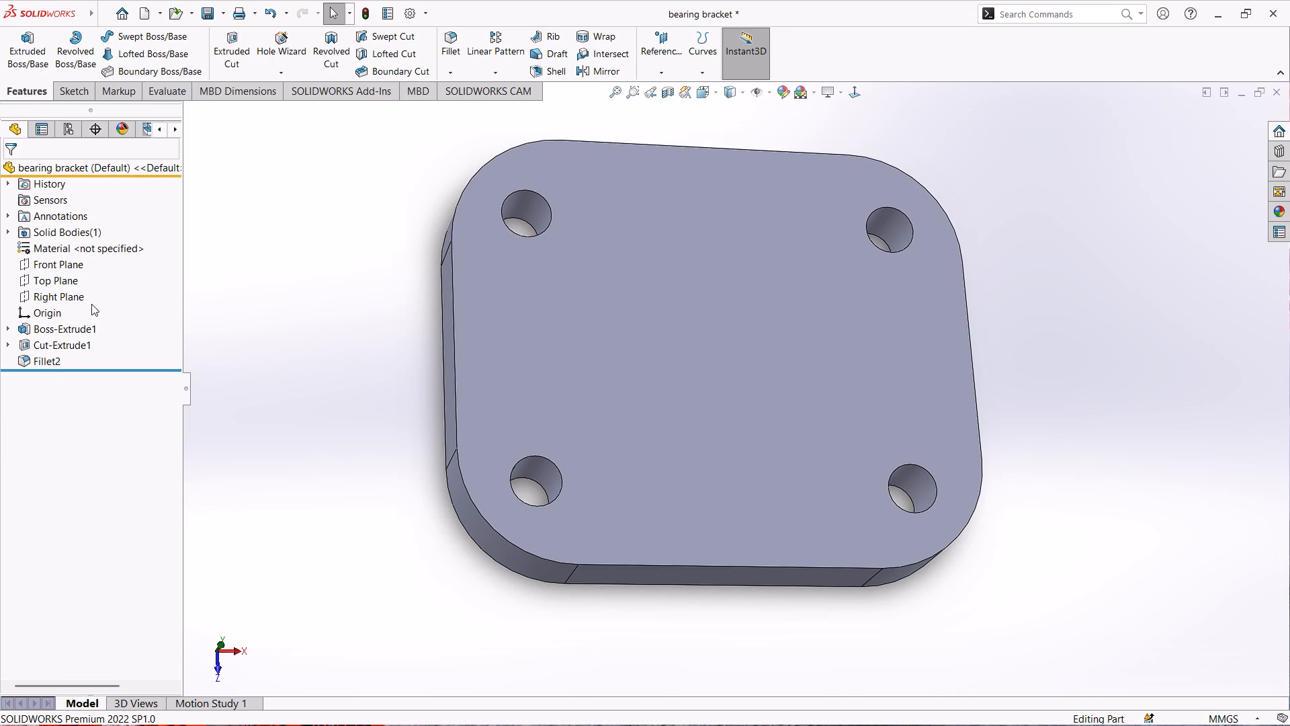
Sketch two concentric circles on the Right Plane, centred about 41 mm directly above the origin, the inner one about 5.5 mm in diameter.
left_click(76, 292)
left_click(92, 272)
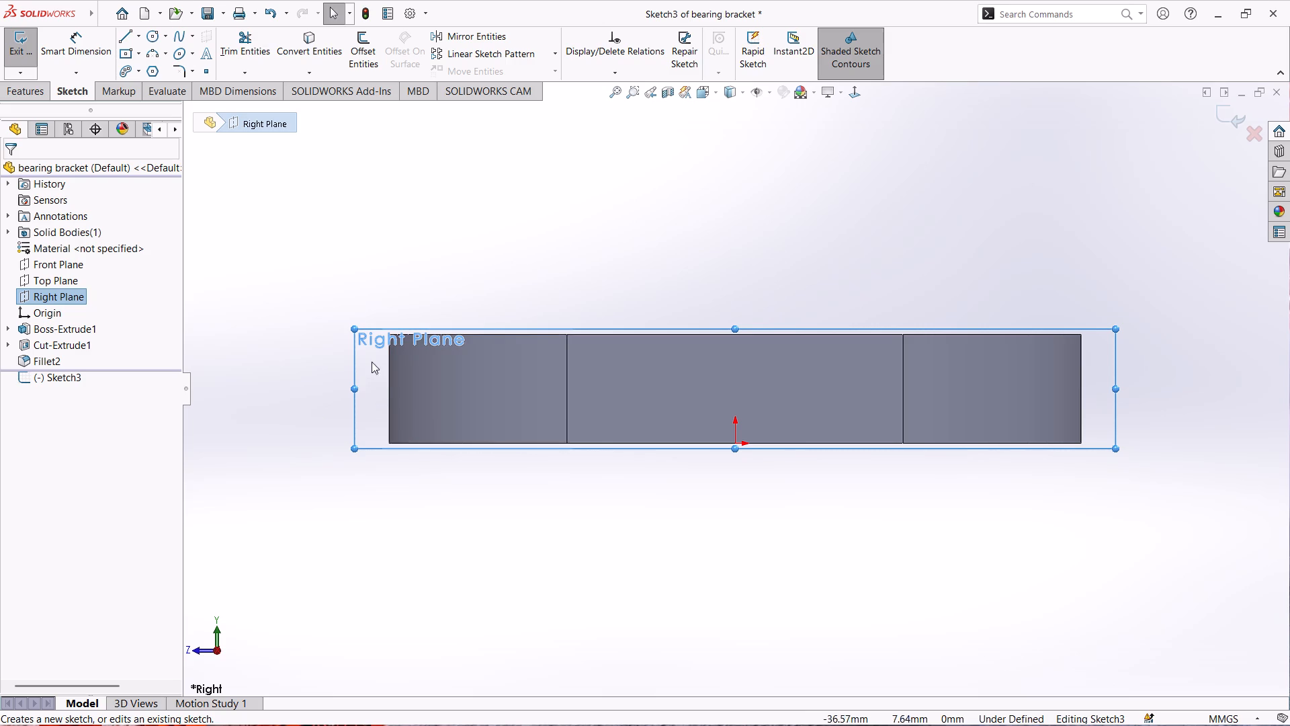
right_click_drag(345, 250, 268, 239)
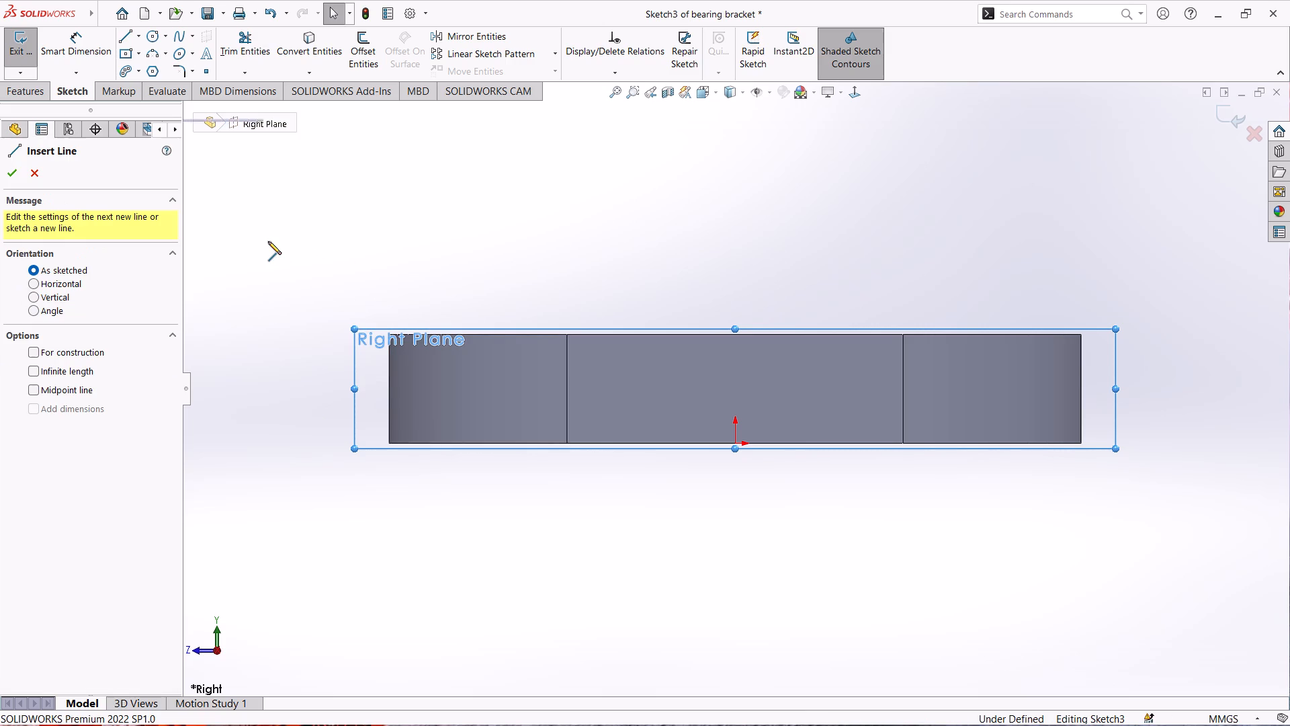
right_click_drag(271, 238, 383, 227)
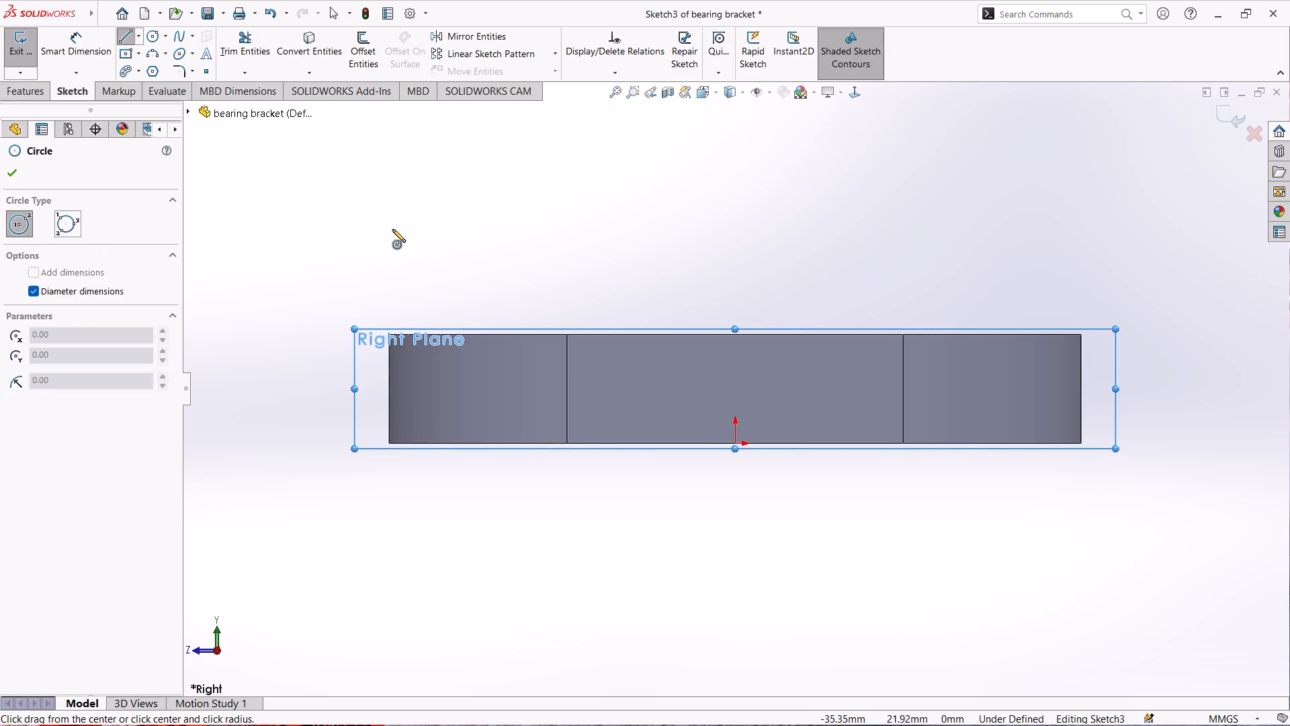
scroll(667, 227, "down", 2)
scroll(803, 217, "up", 2)
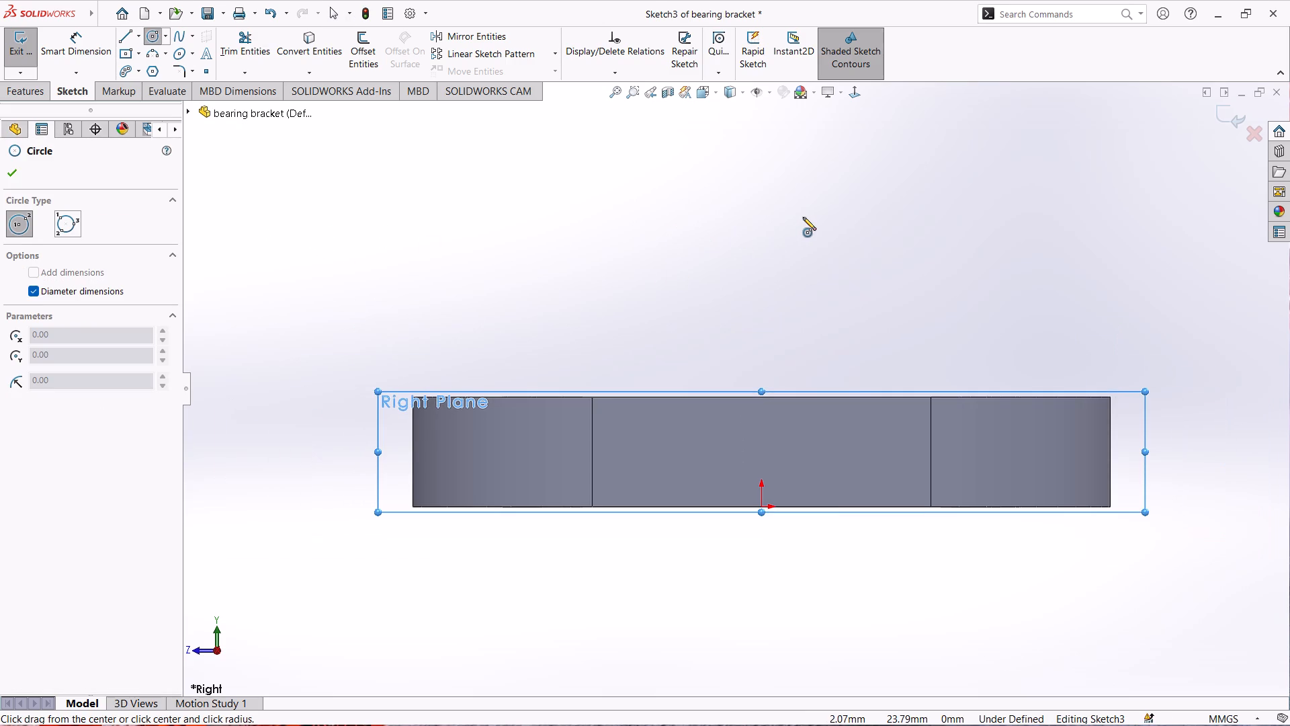
scroll(804, 186, "down", 1)
scroll(804, 186, "up", 1)
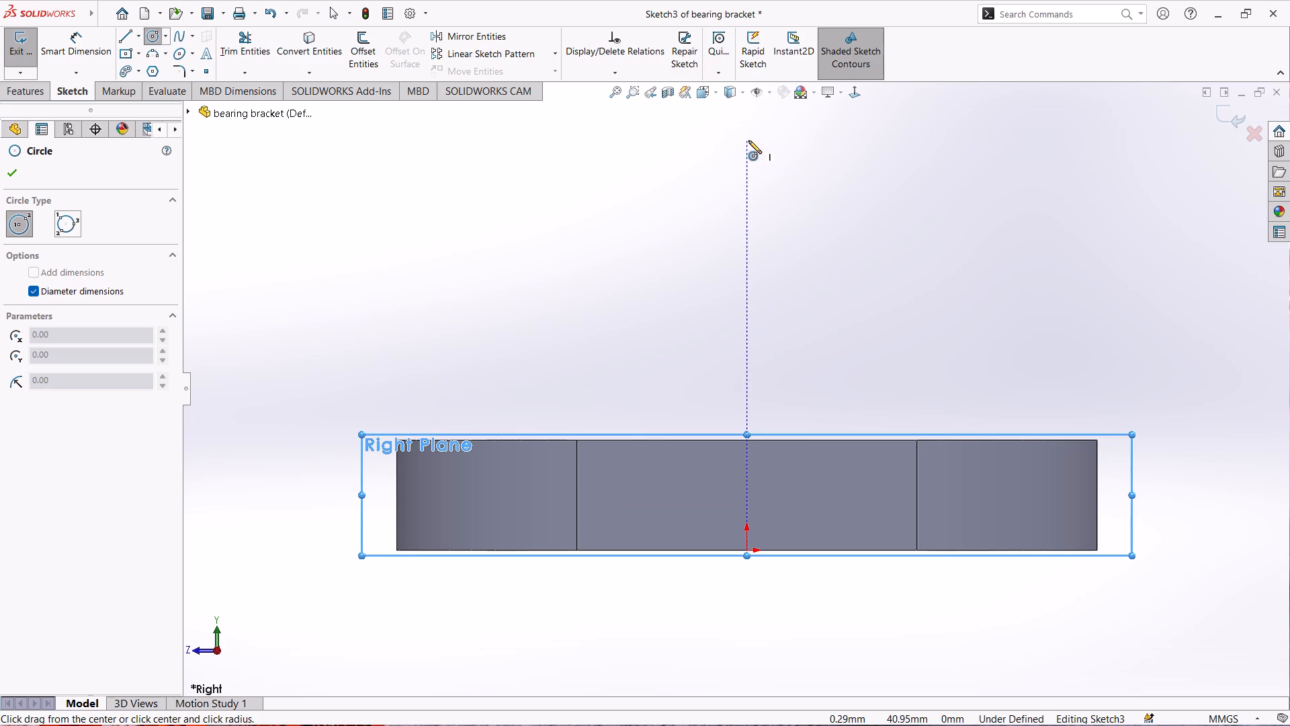
left_click(744, 140)
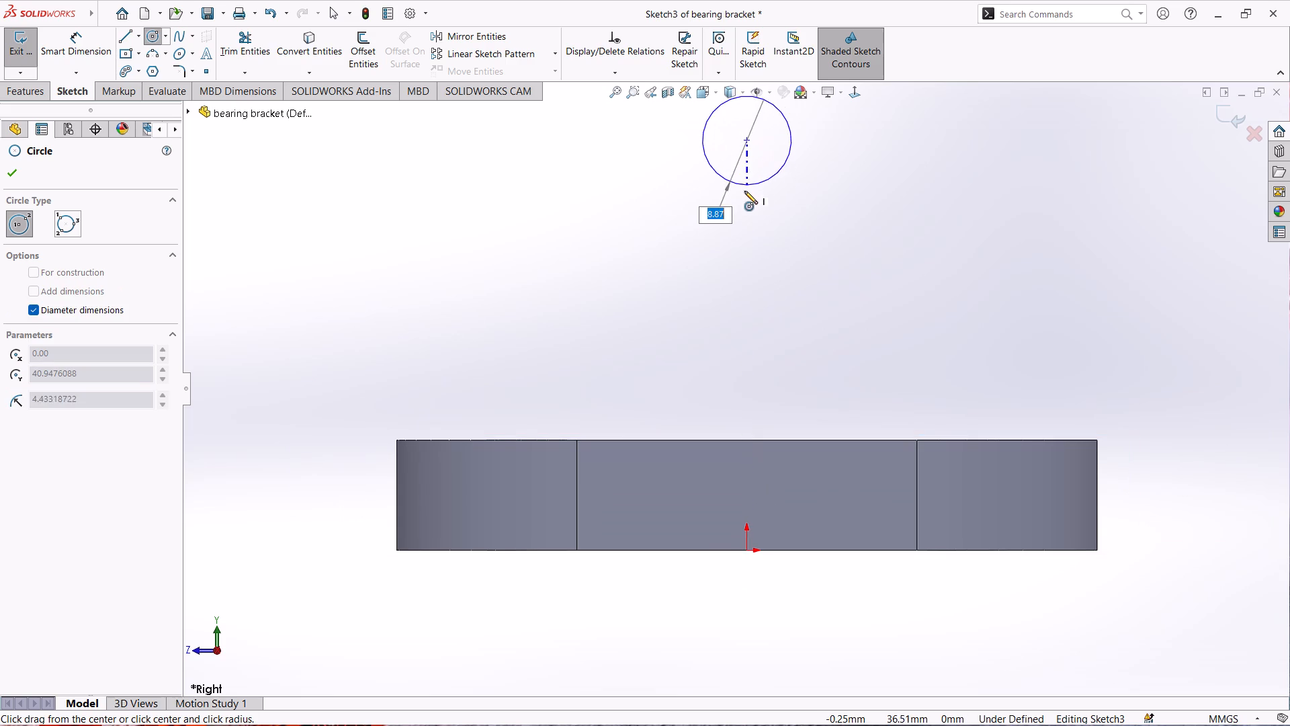
left_click(744, 193)
left_click(748, 140)
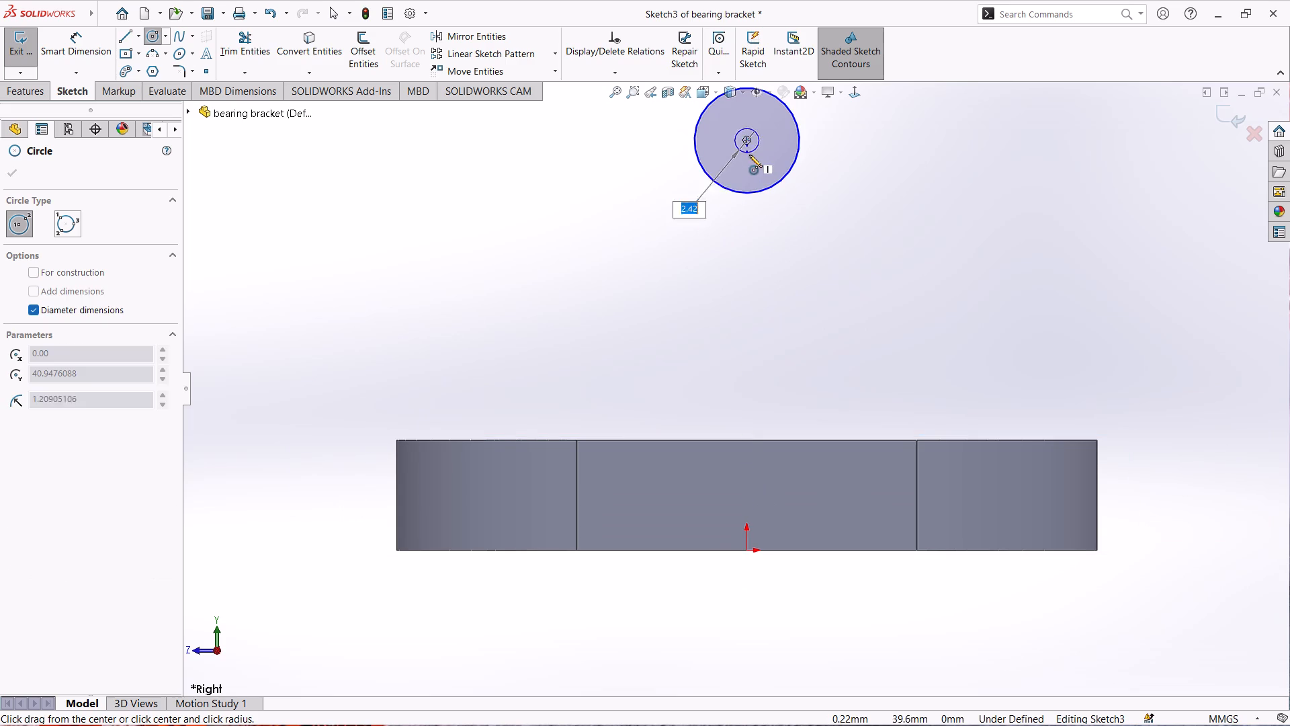
left_click(752, 167)
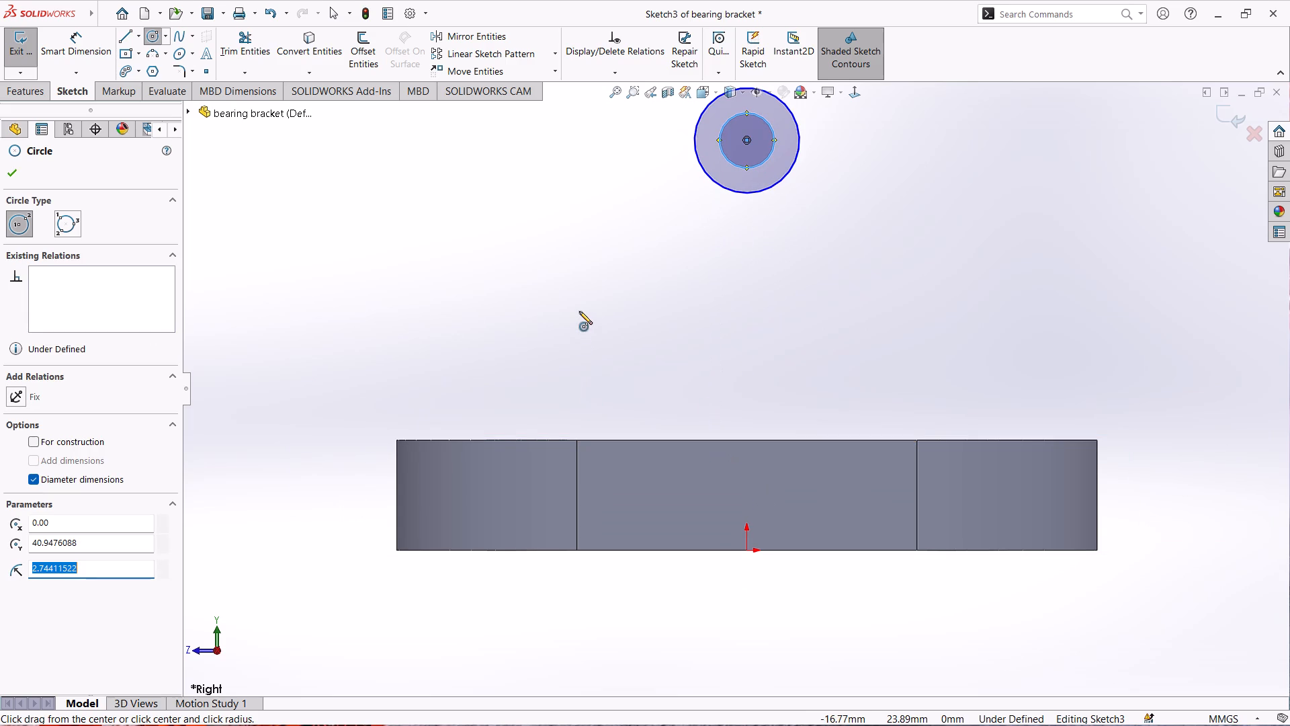
Start a line with the Line tool beside the outer circle.
right_click_drag(601, 302, 523, 300)
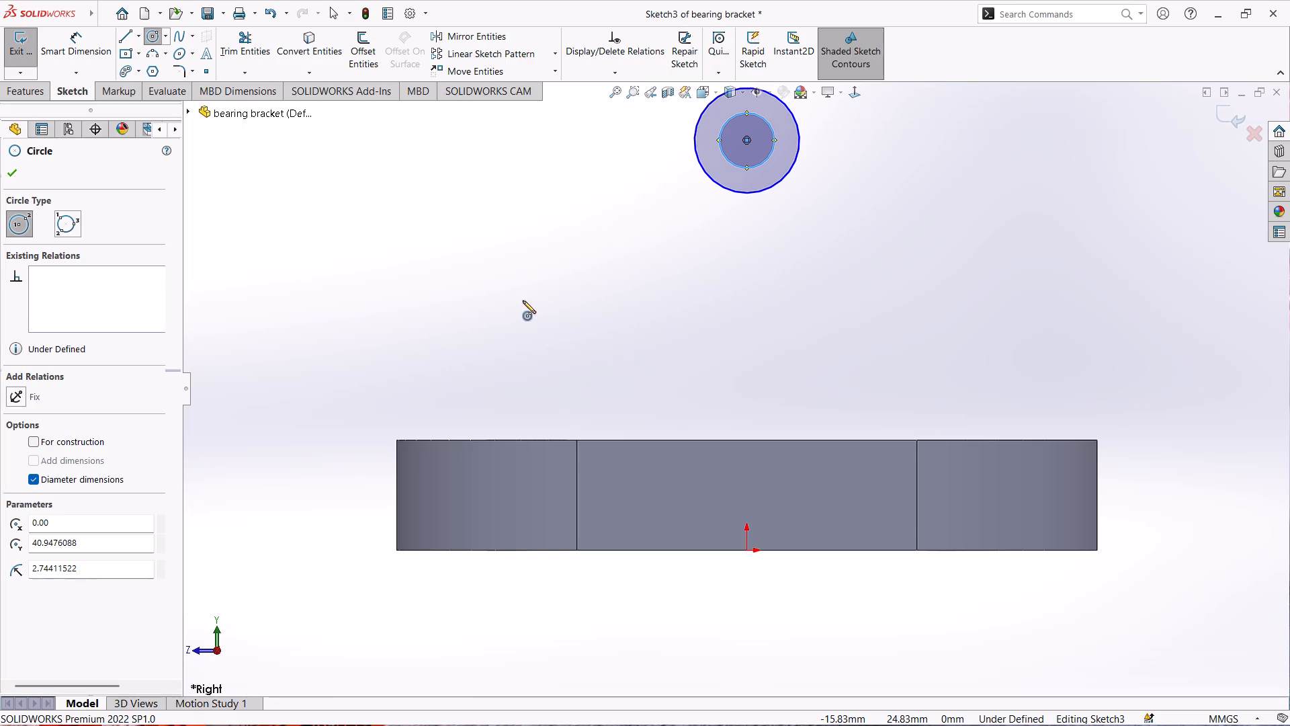
right_click_drag(523, 300, 522, 300)
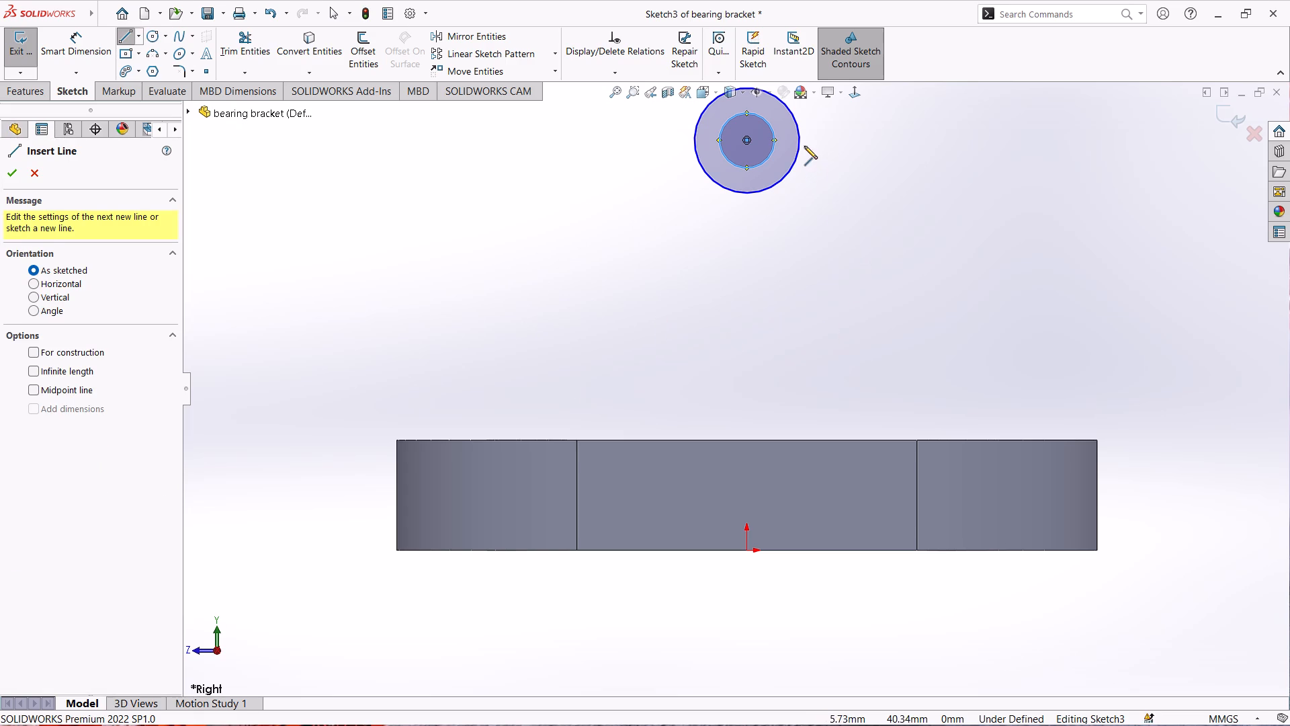
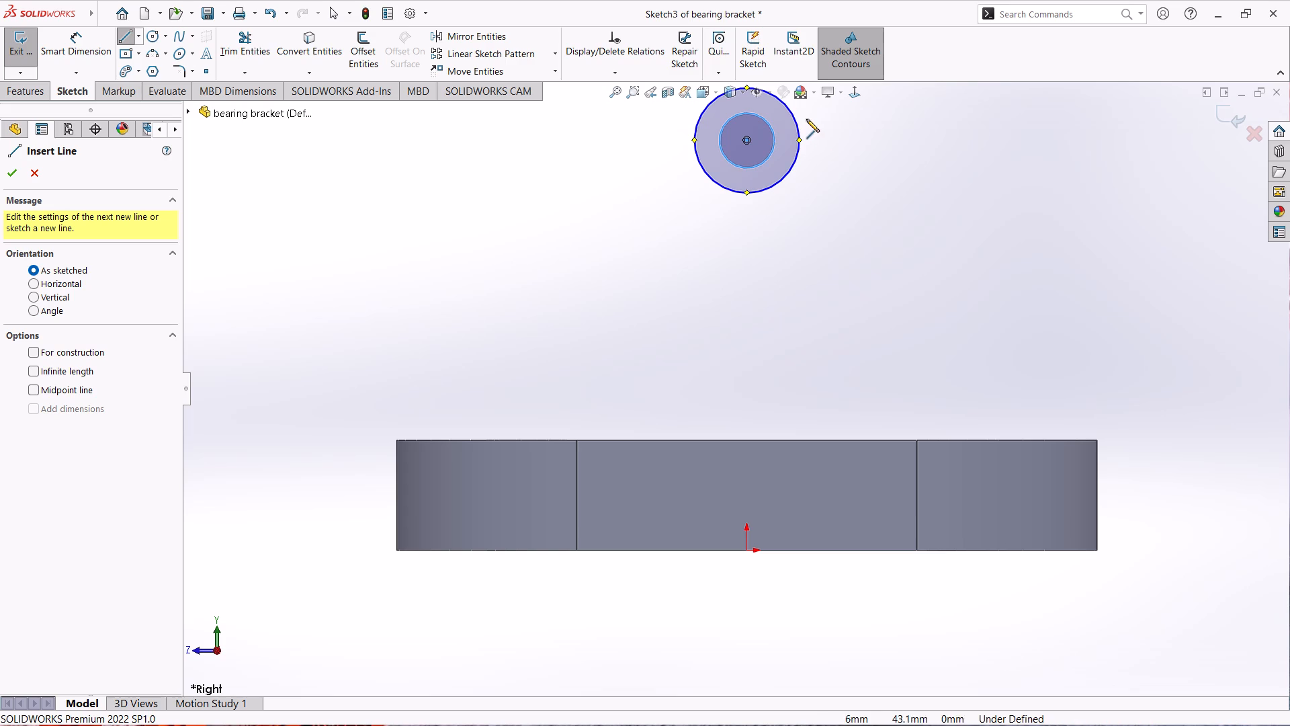
Sketch two slanted lines, one from each side of the outer circle to the base plate's nearest top corner, the right-hand one about 47 mm long.
scroll(795, 102, "down", 2)
scroll(795, 106, "up", 1)
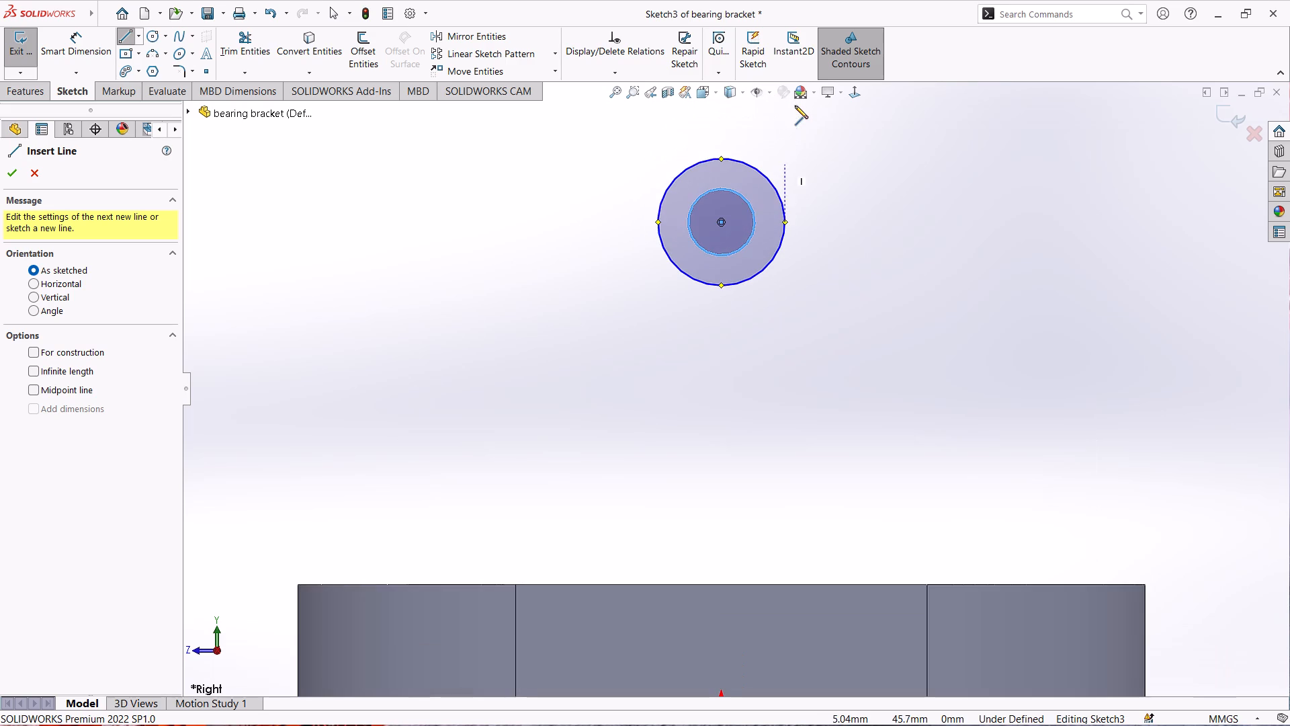
left_click(773, 158)
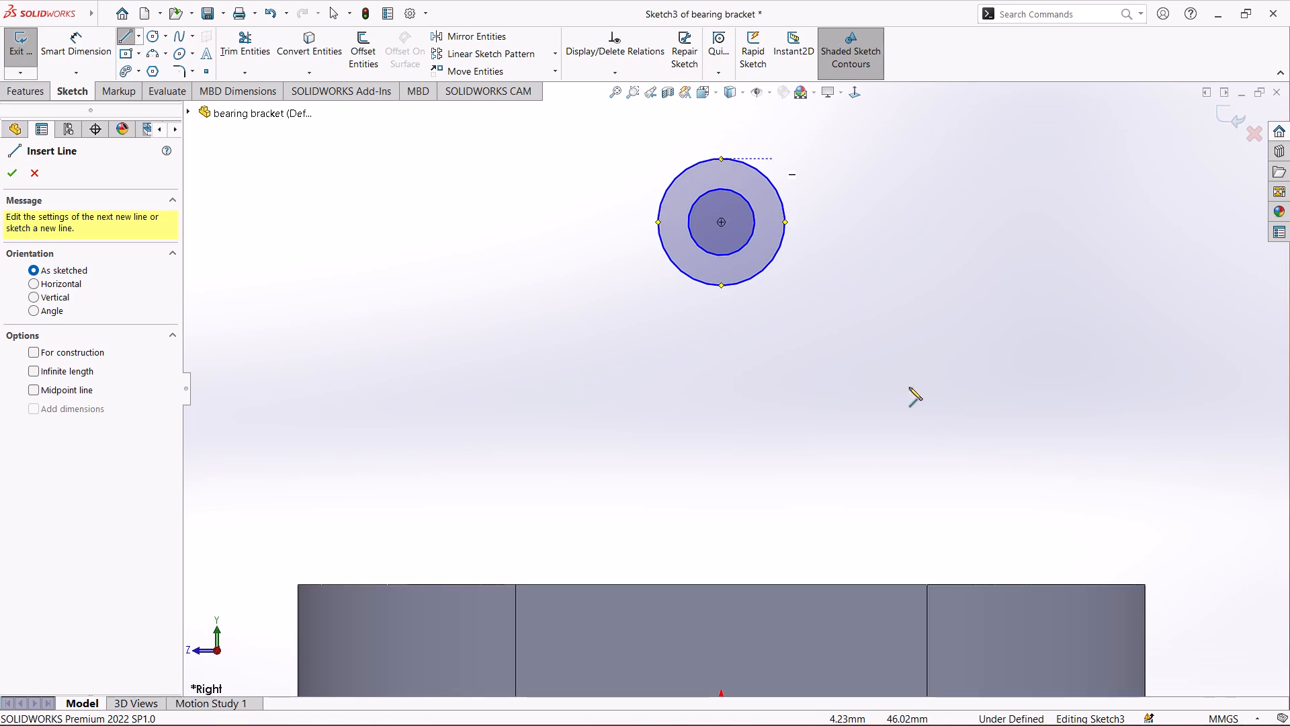
left_click(1144, 585)
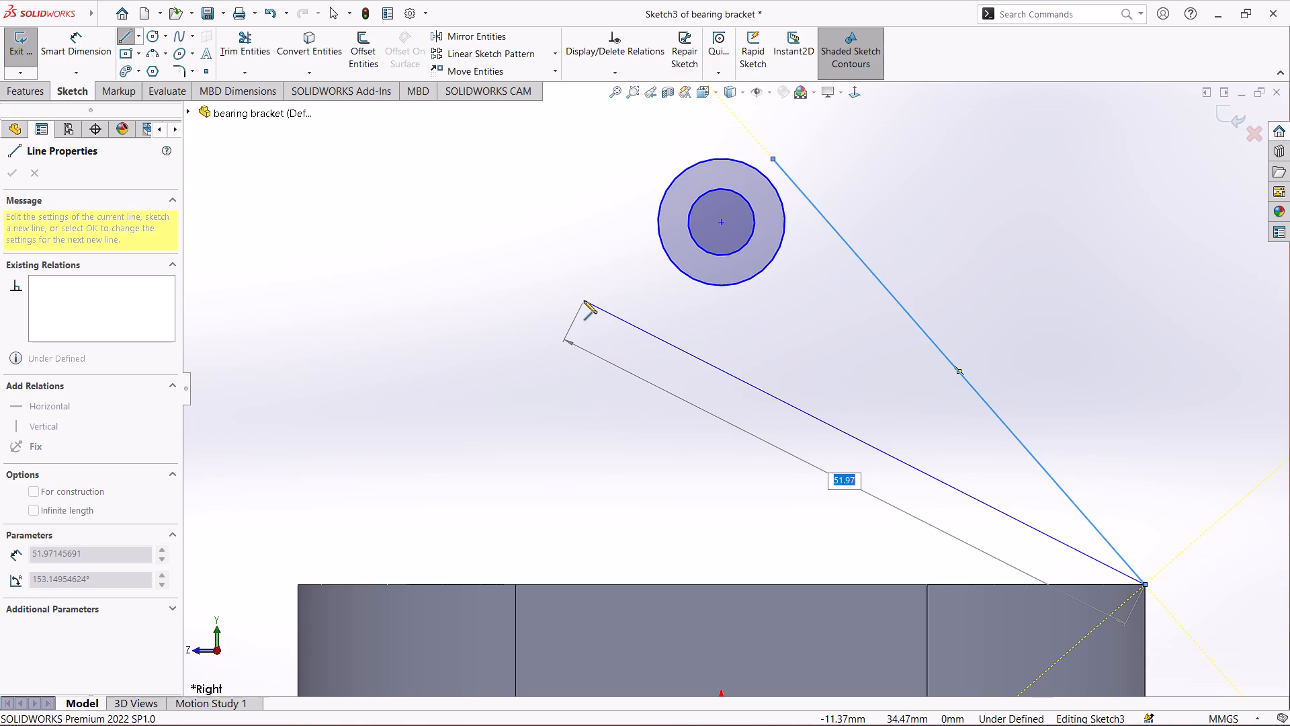
key("Escape")
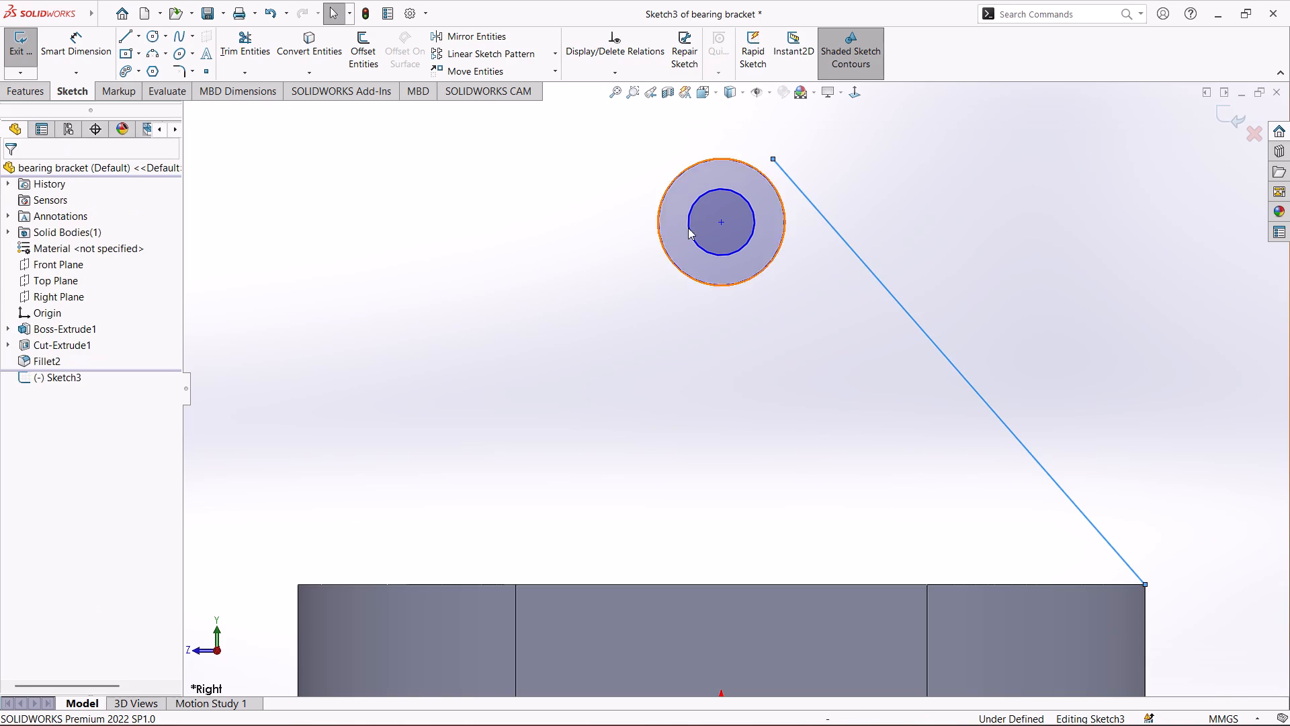
right_click_drag(652, 145, 593, 161)
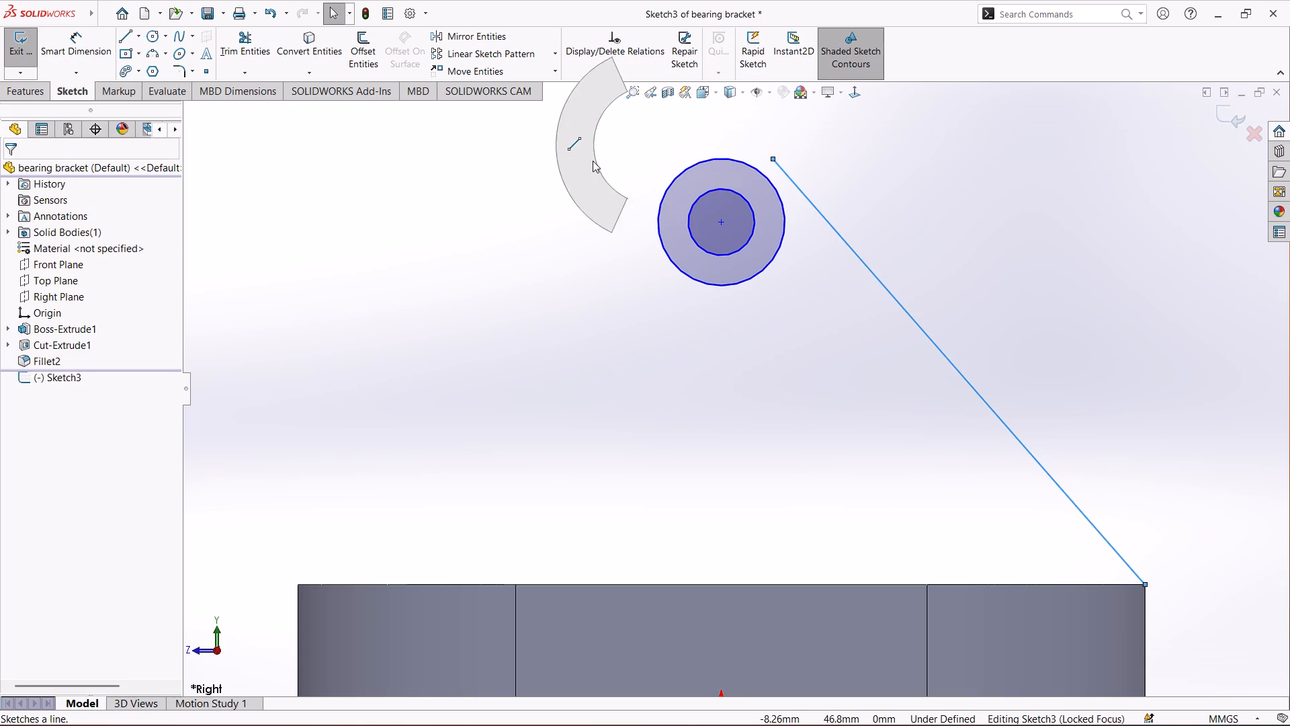
left_click(677, 150)
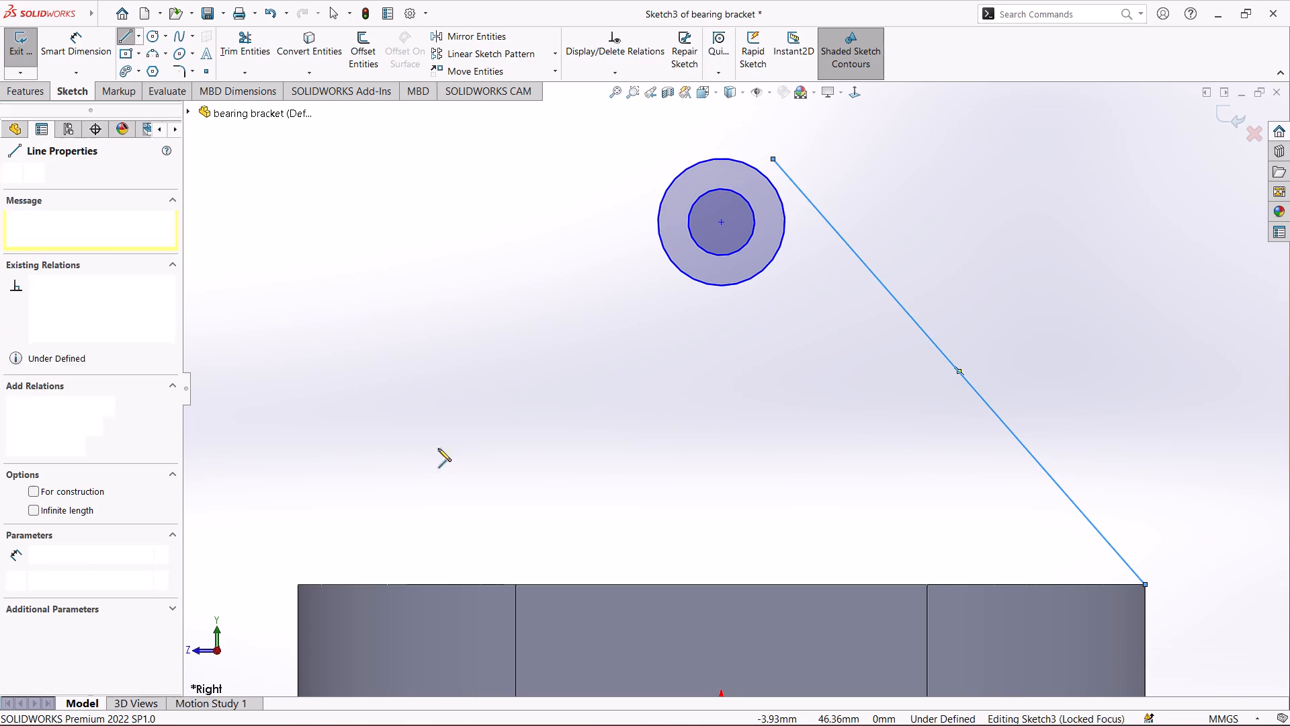
left_click(299, 583)
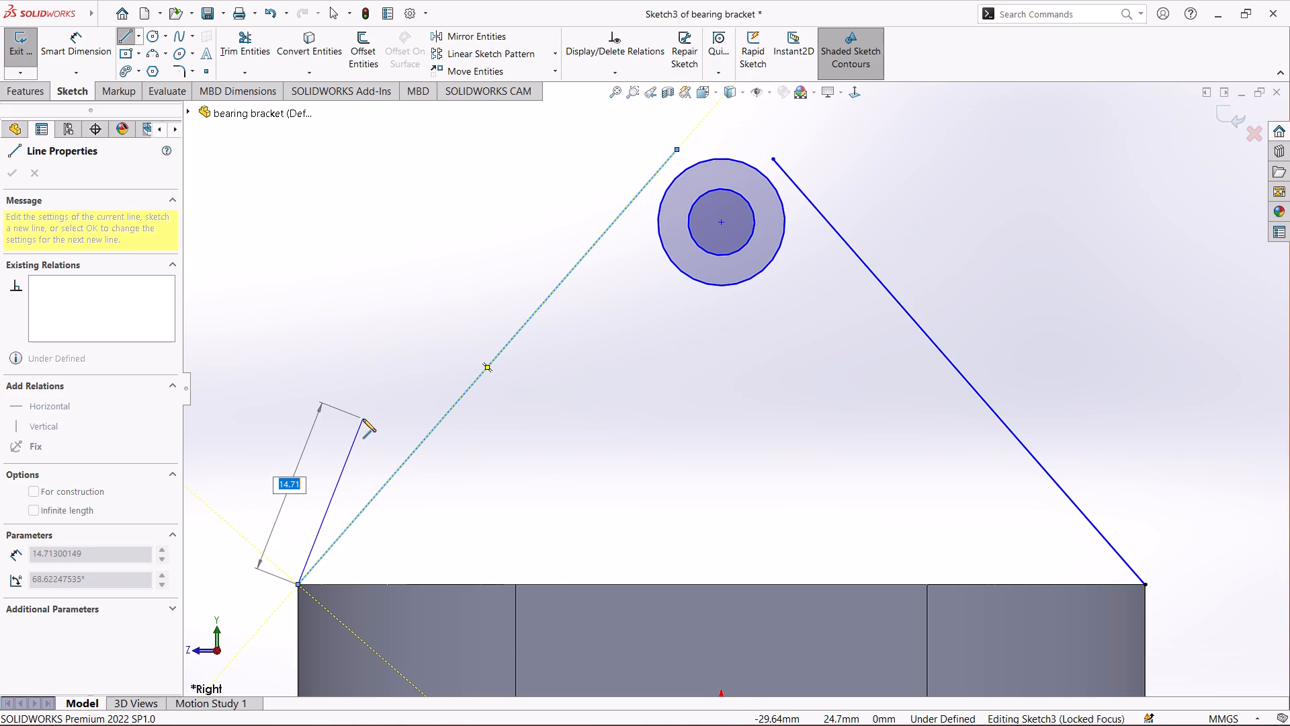
key("Escape")
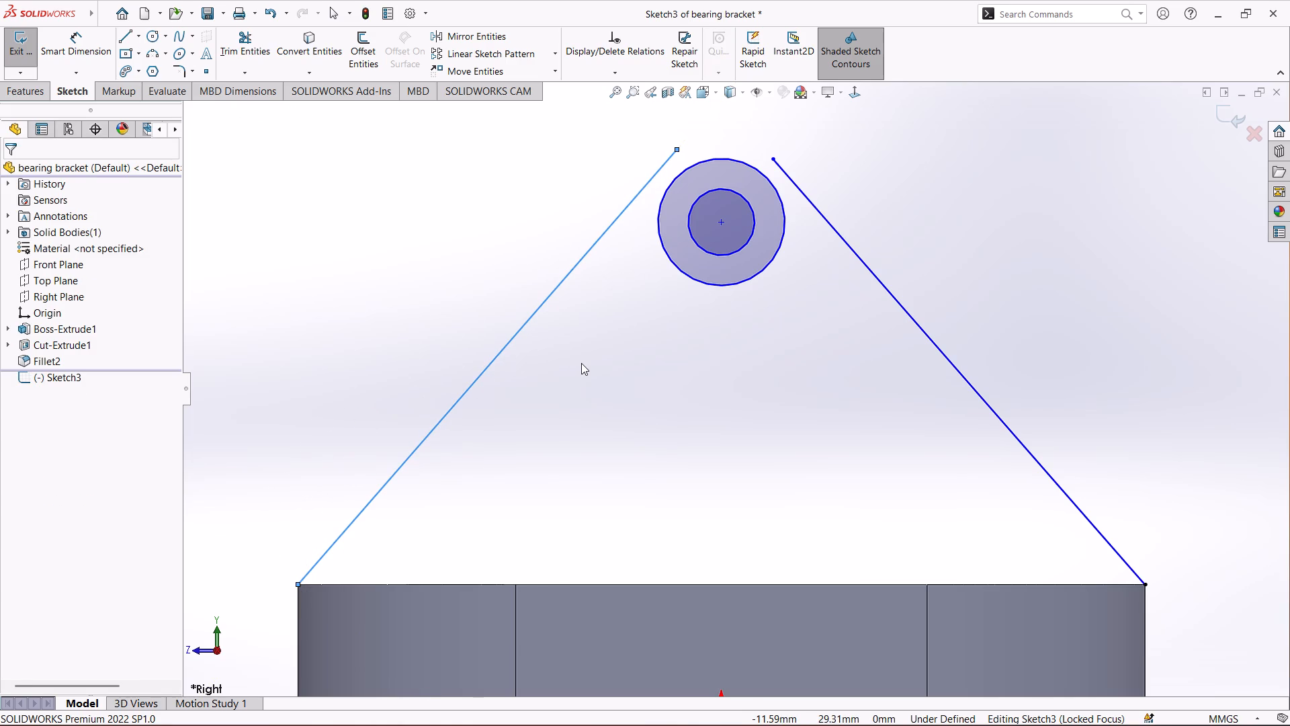
Add tangent relations between the outer circle and both slanted lines.
left_click(660, 198, "ctrl")
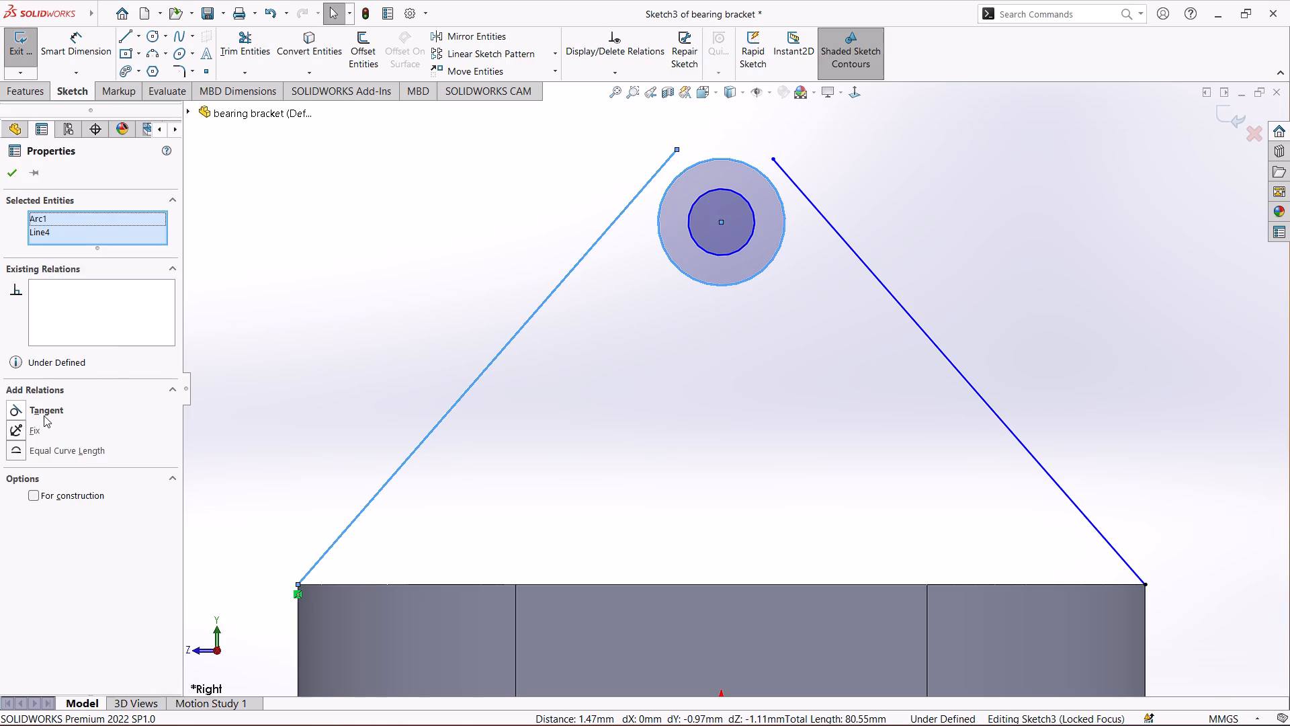
left_click(48, 415)
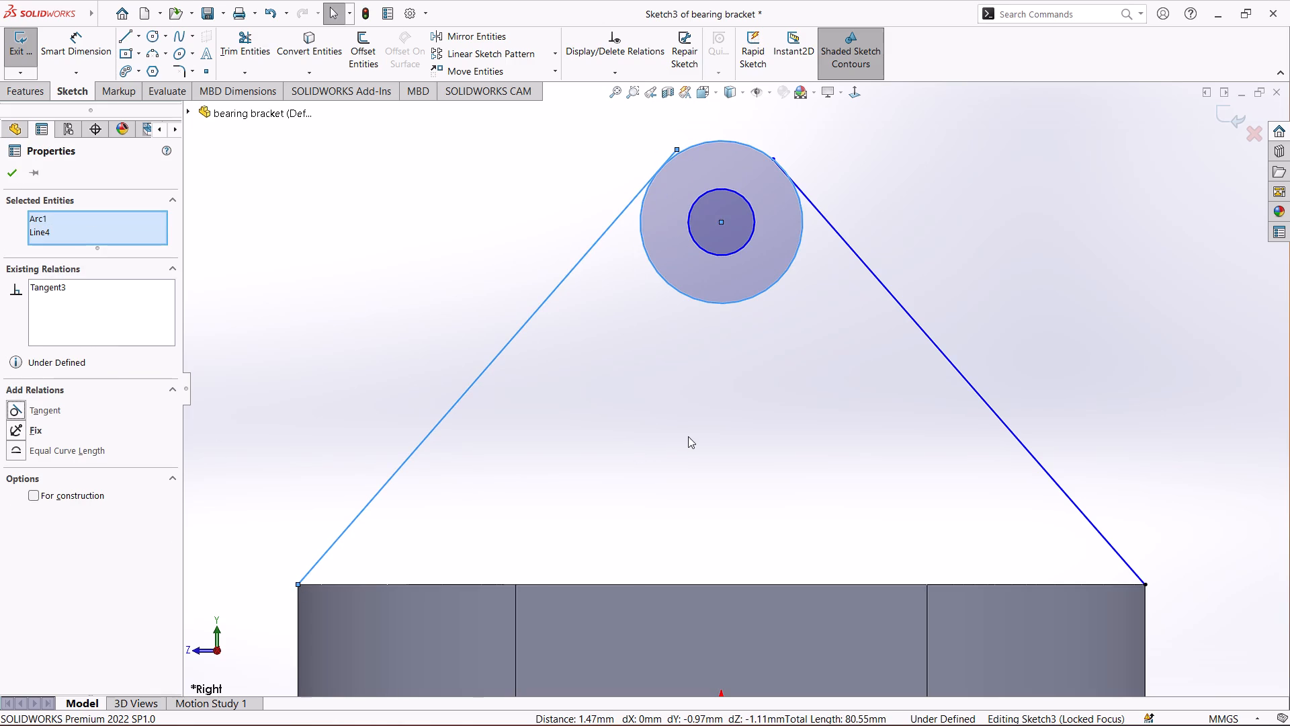
key("Escape")
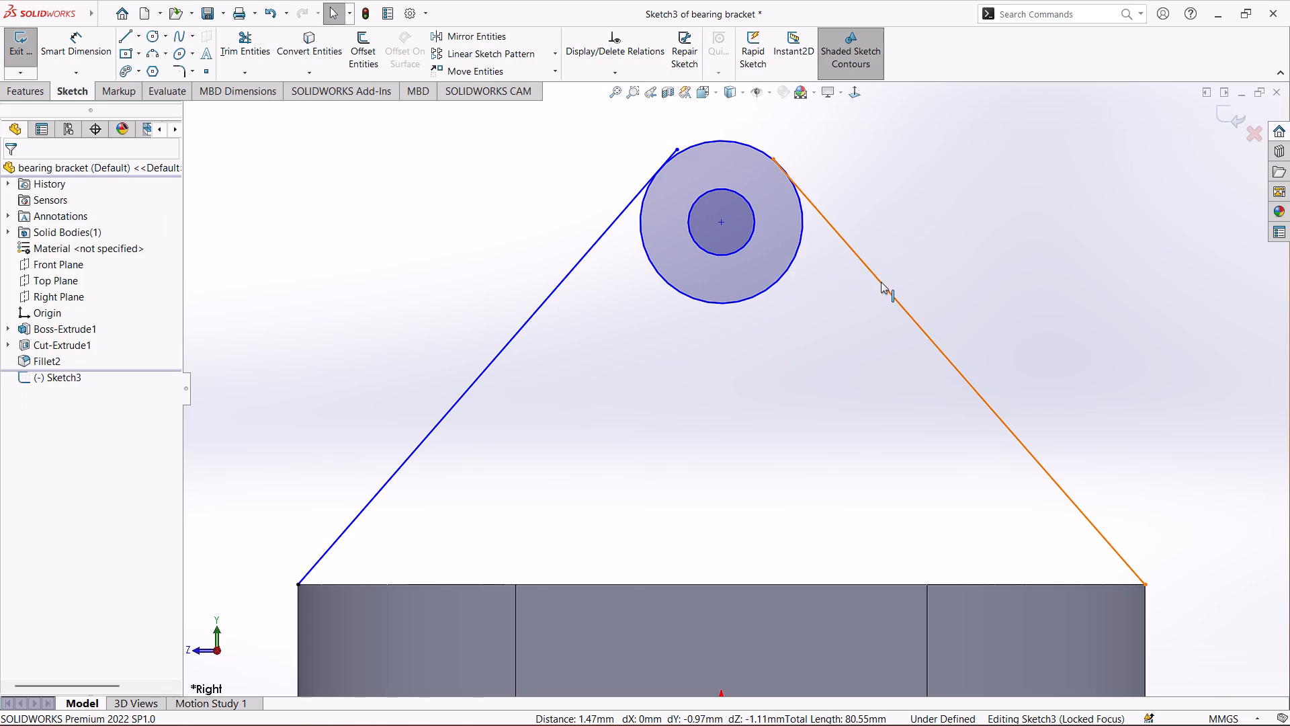
left_click(873, 270, "shift")
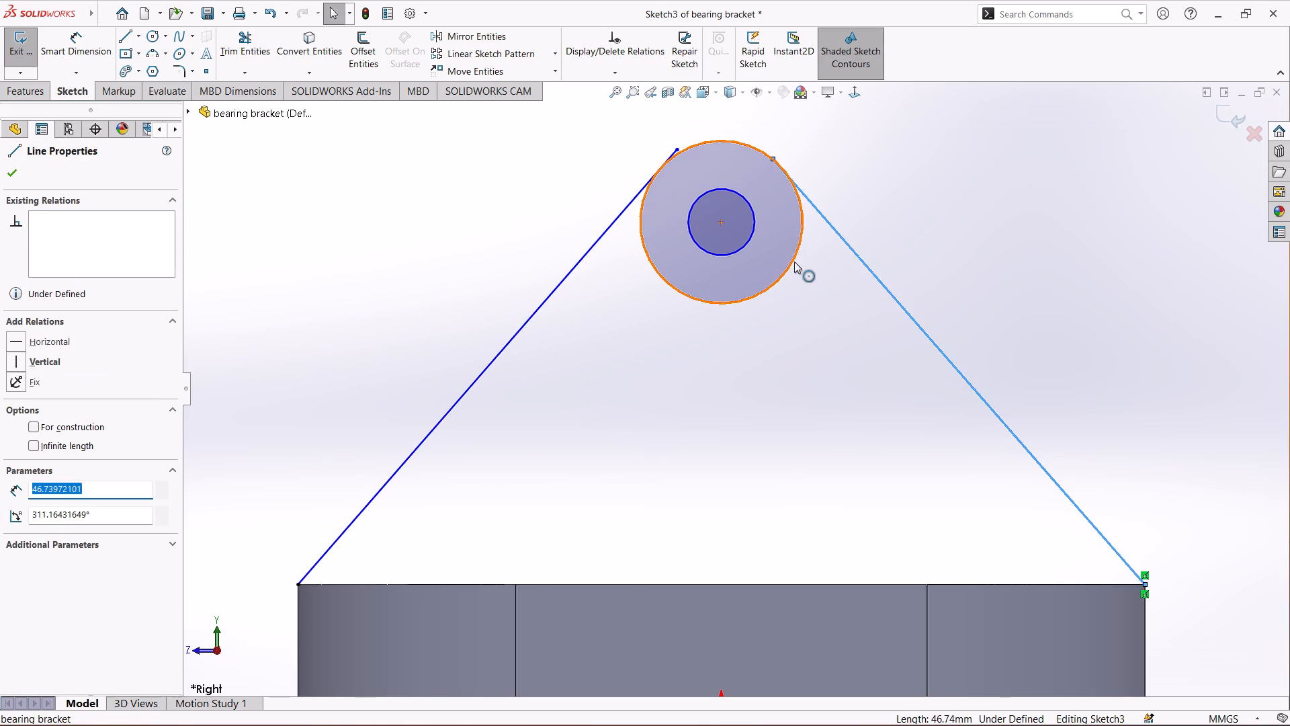
left_click(794, 261, "shift")
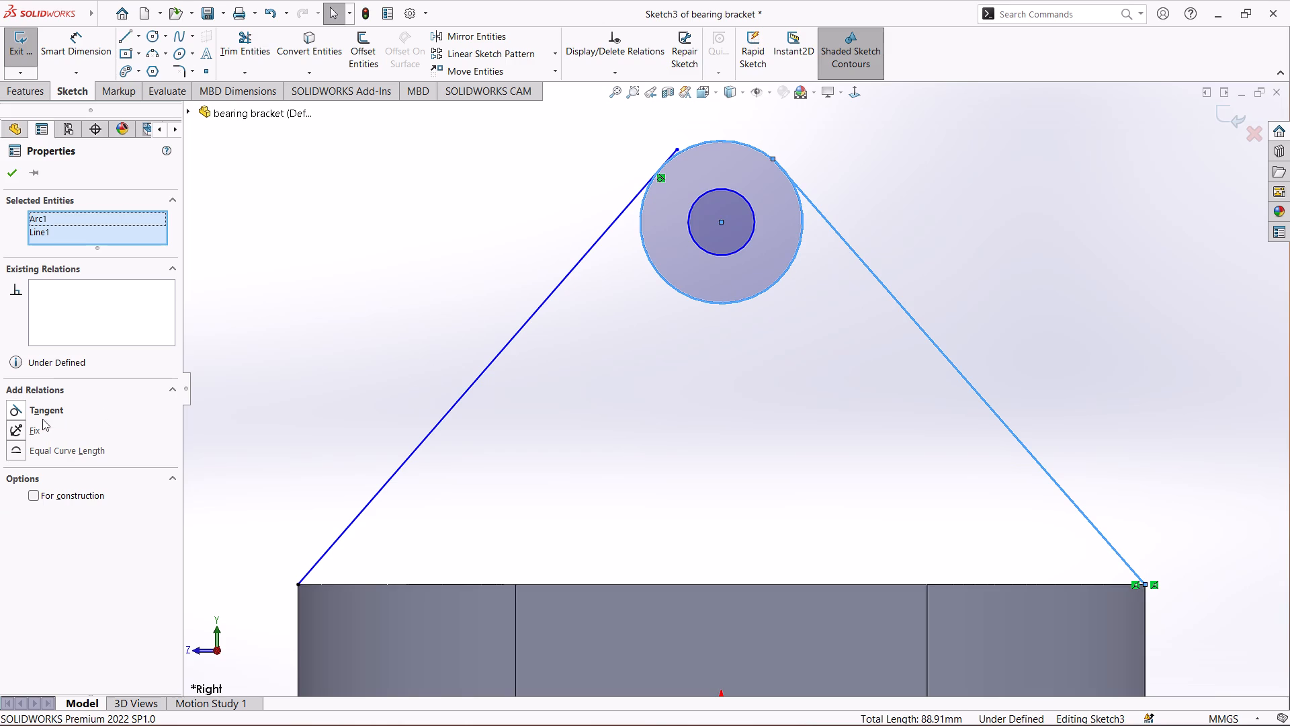
left_click(42, 407)
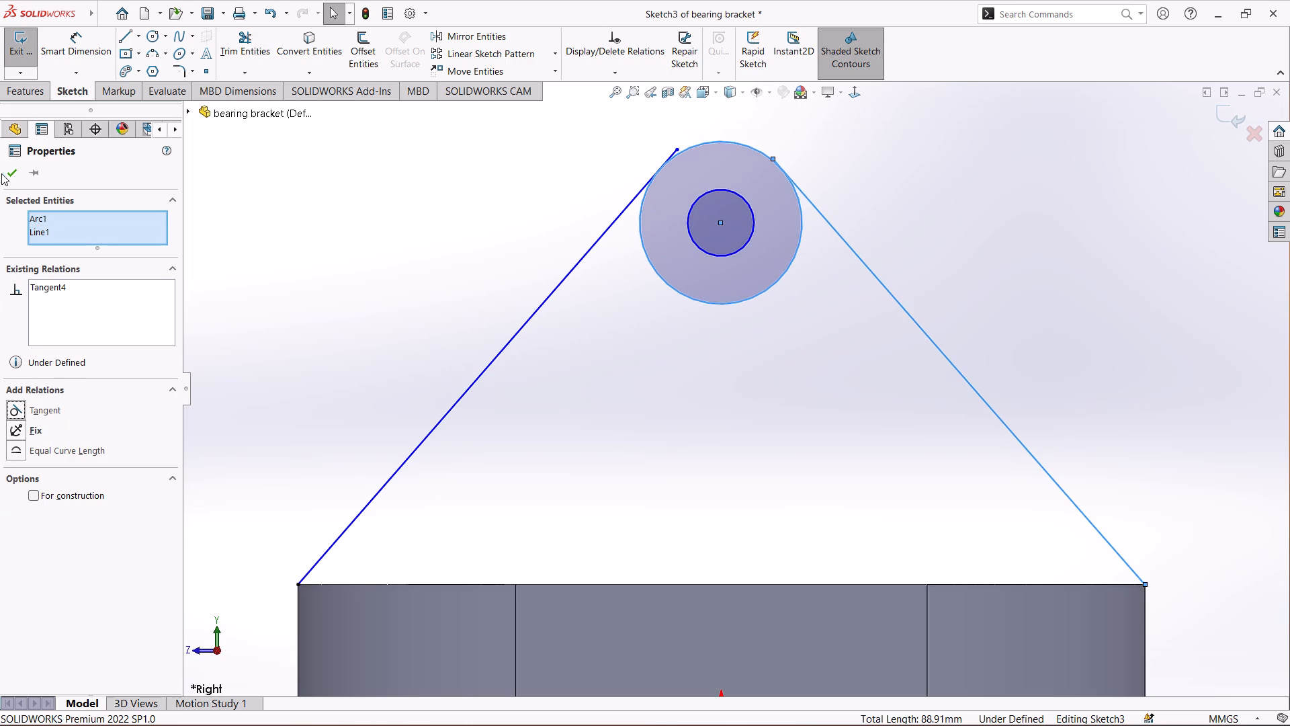
left_click(7, 173)
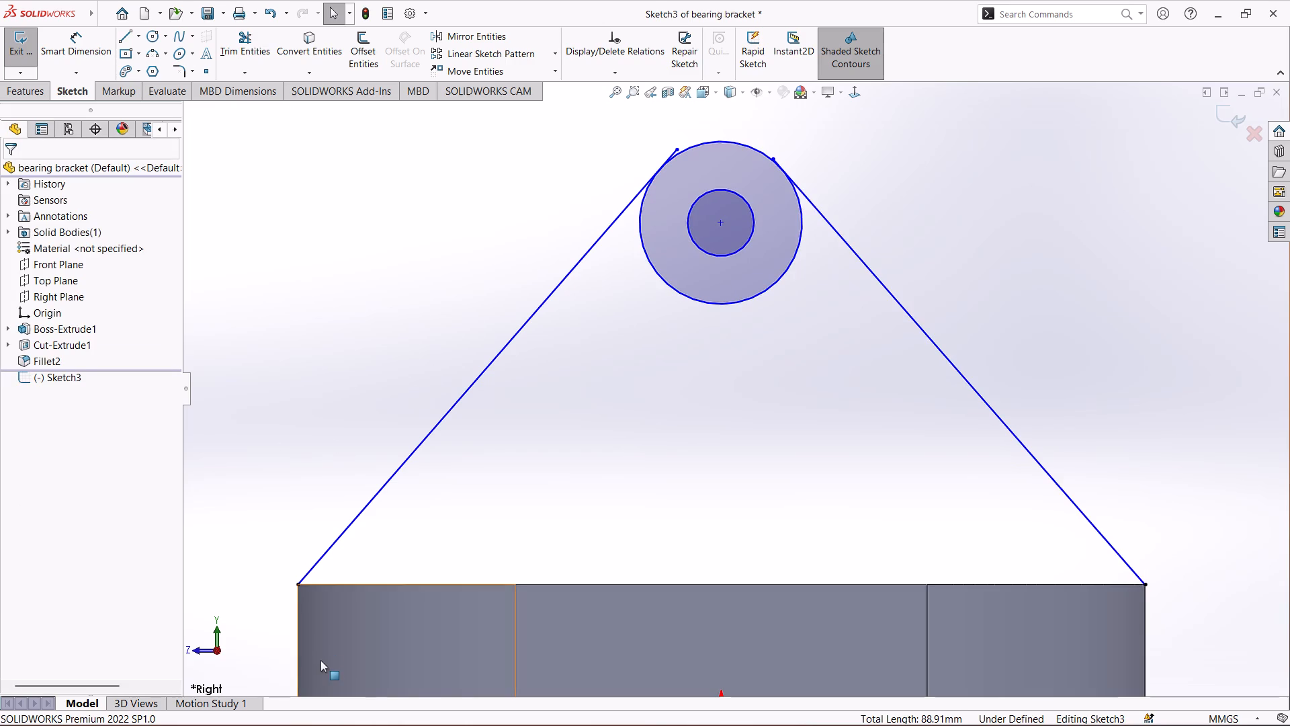
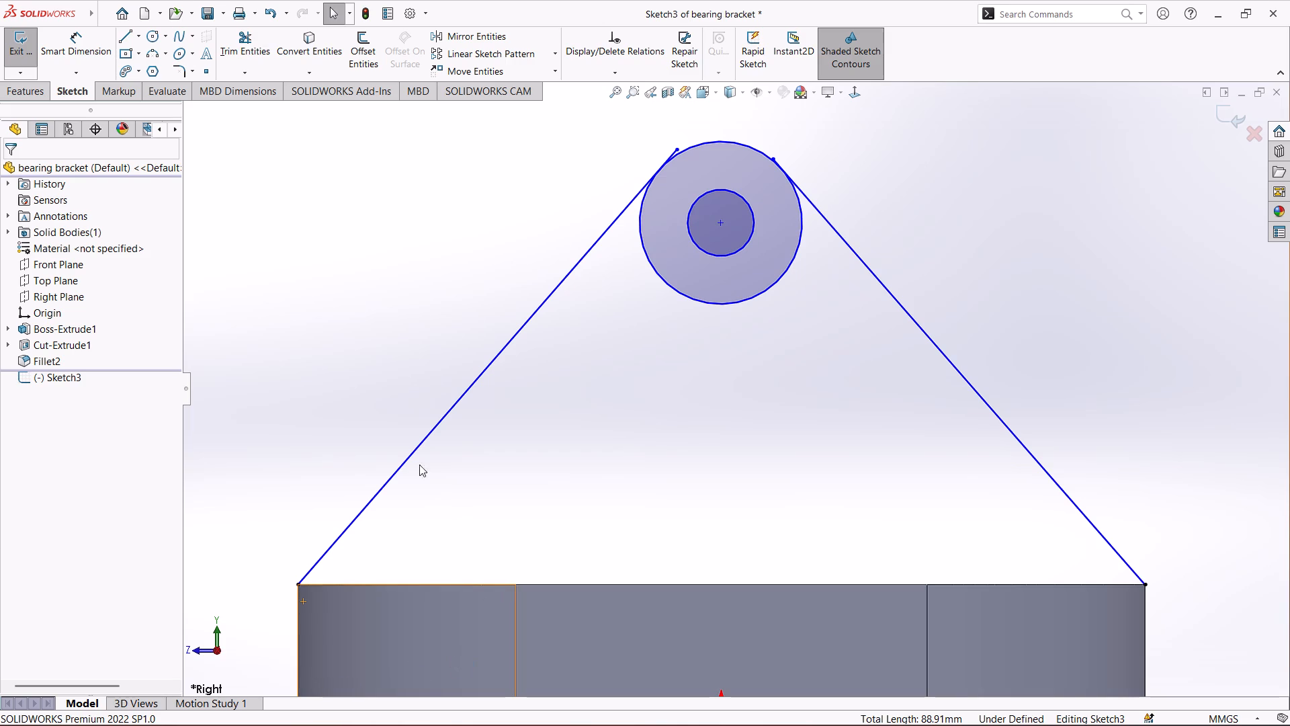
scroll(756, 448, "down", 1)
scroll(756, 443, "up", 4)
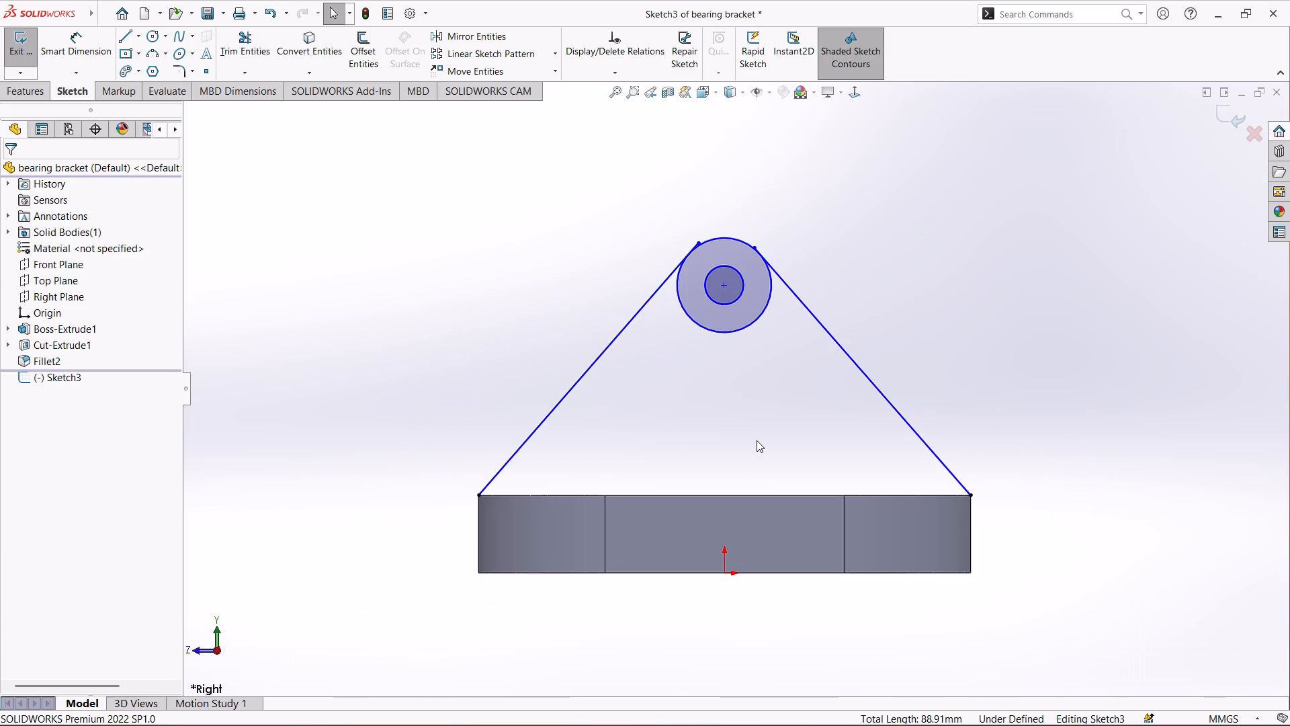
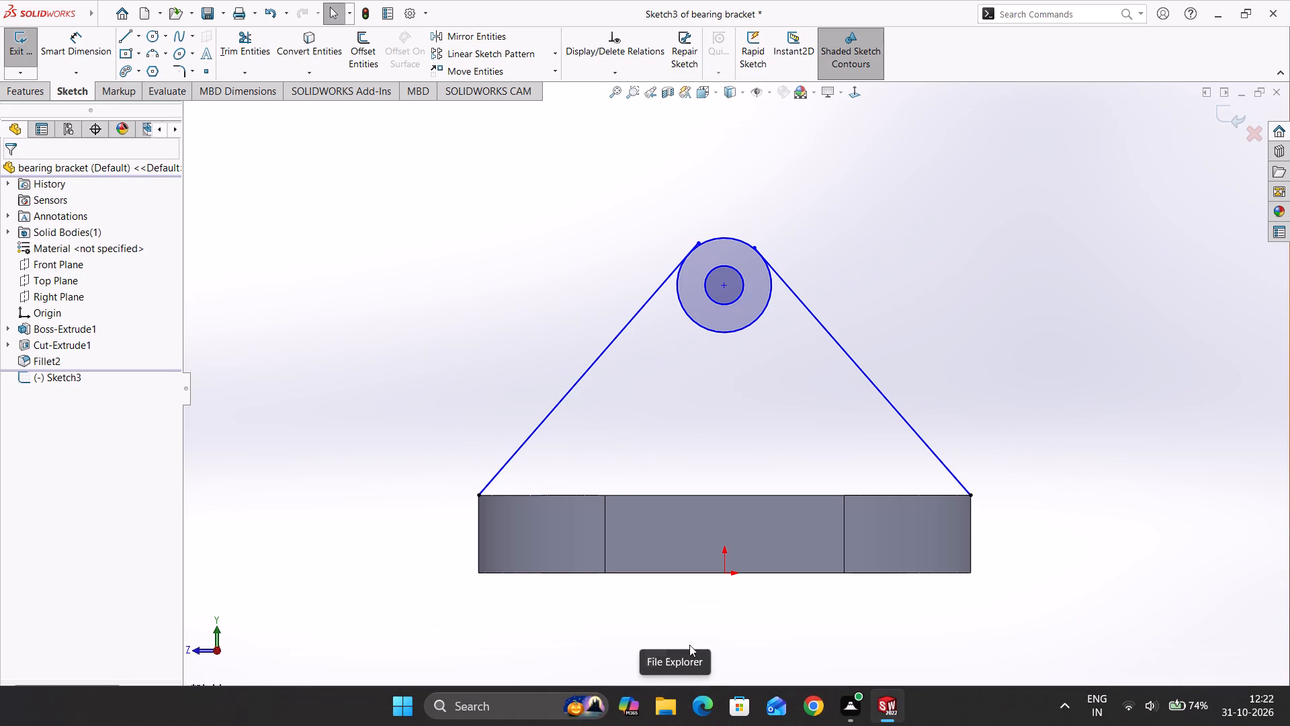
Add a Vertical relation between the origin and the shared centre point of the two circles.
left_click(724, 572, "ctrl")
left_click(724, 284, "ctrl")
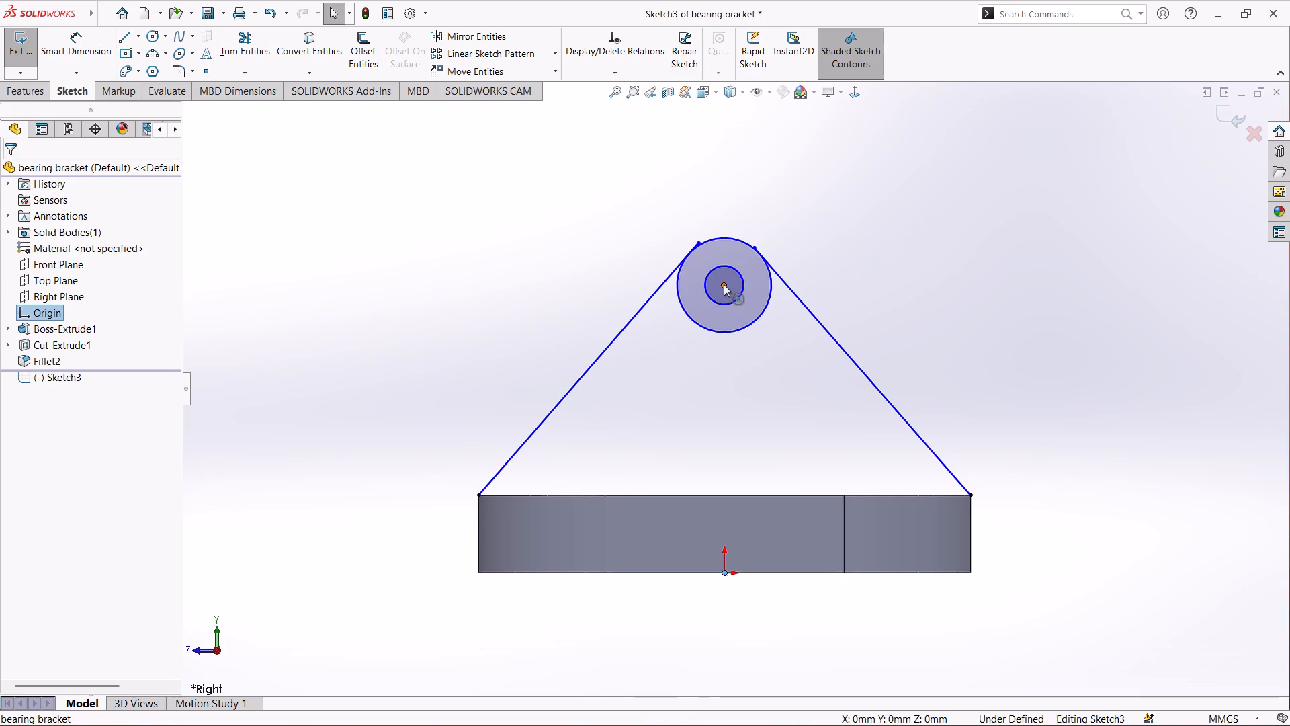
left_click(52, 431)
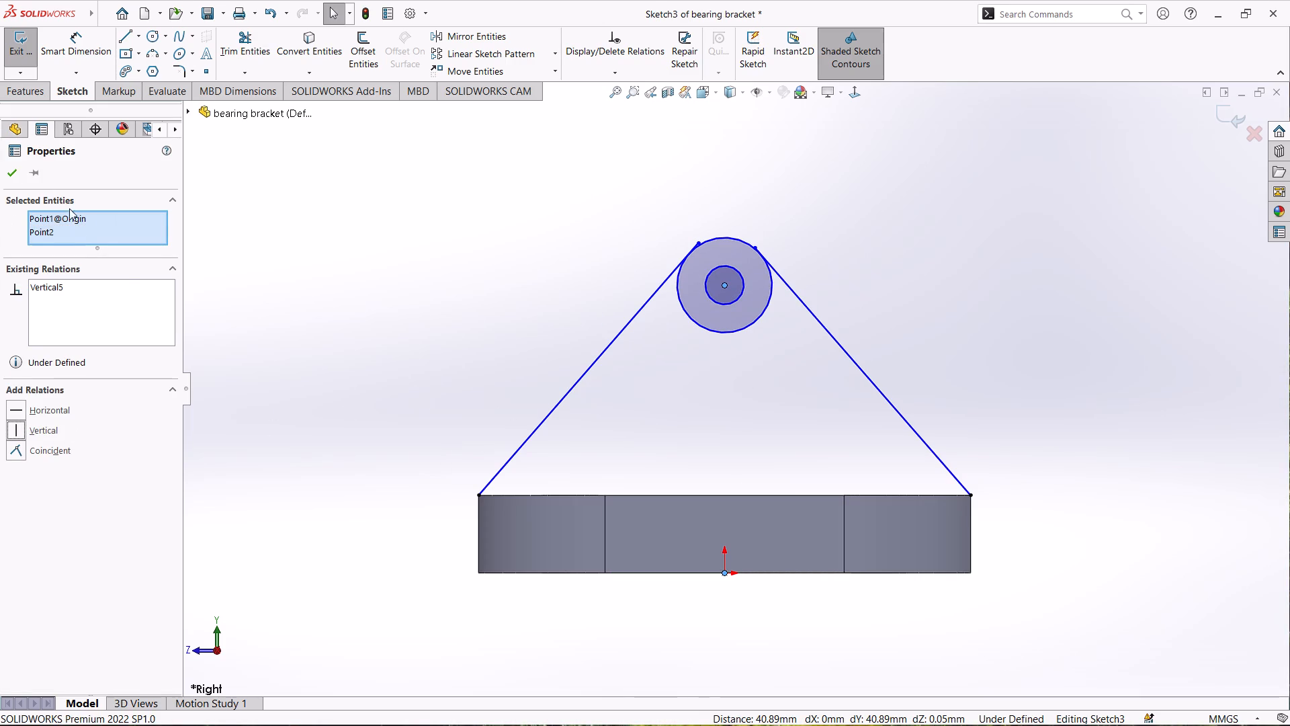
left_click(13, 167)
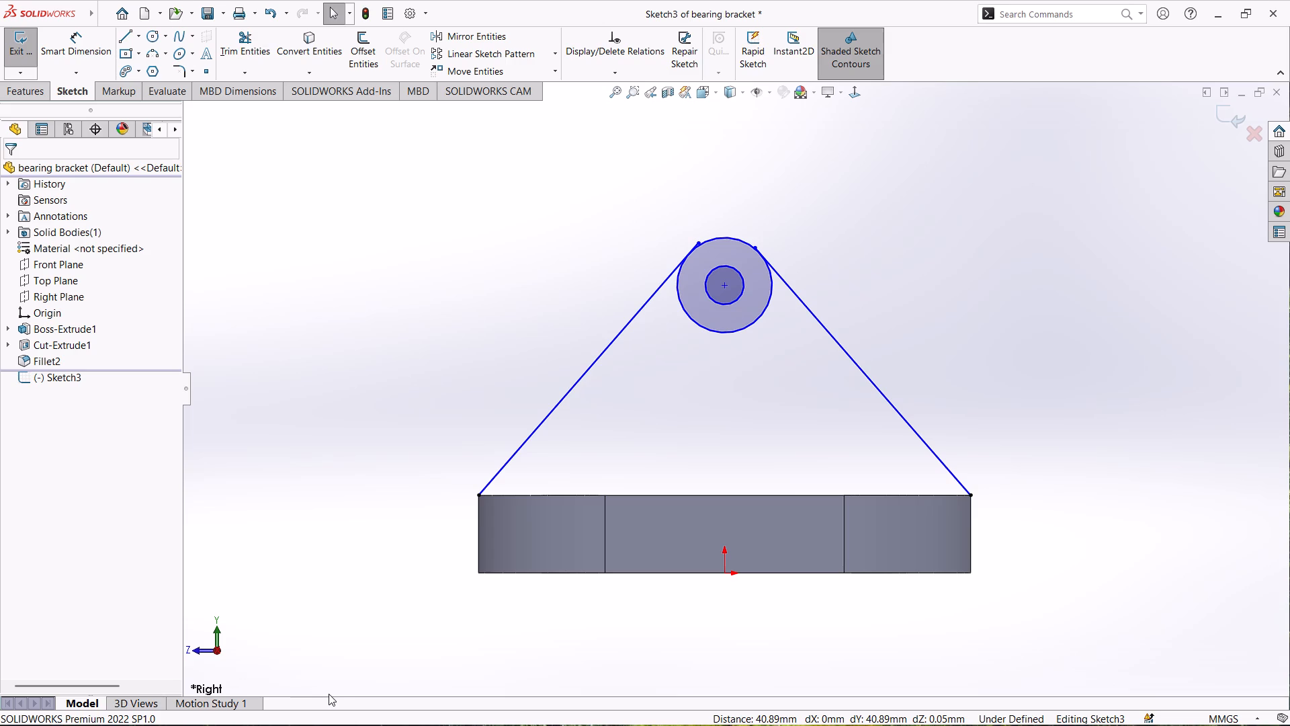
Dimension the vertical distance between the circles' centre and the origin at the base plate's bottom edge.
right_click_drag(363, 394, 372, 299)
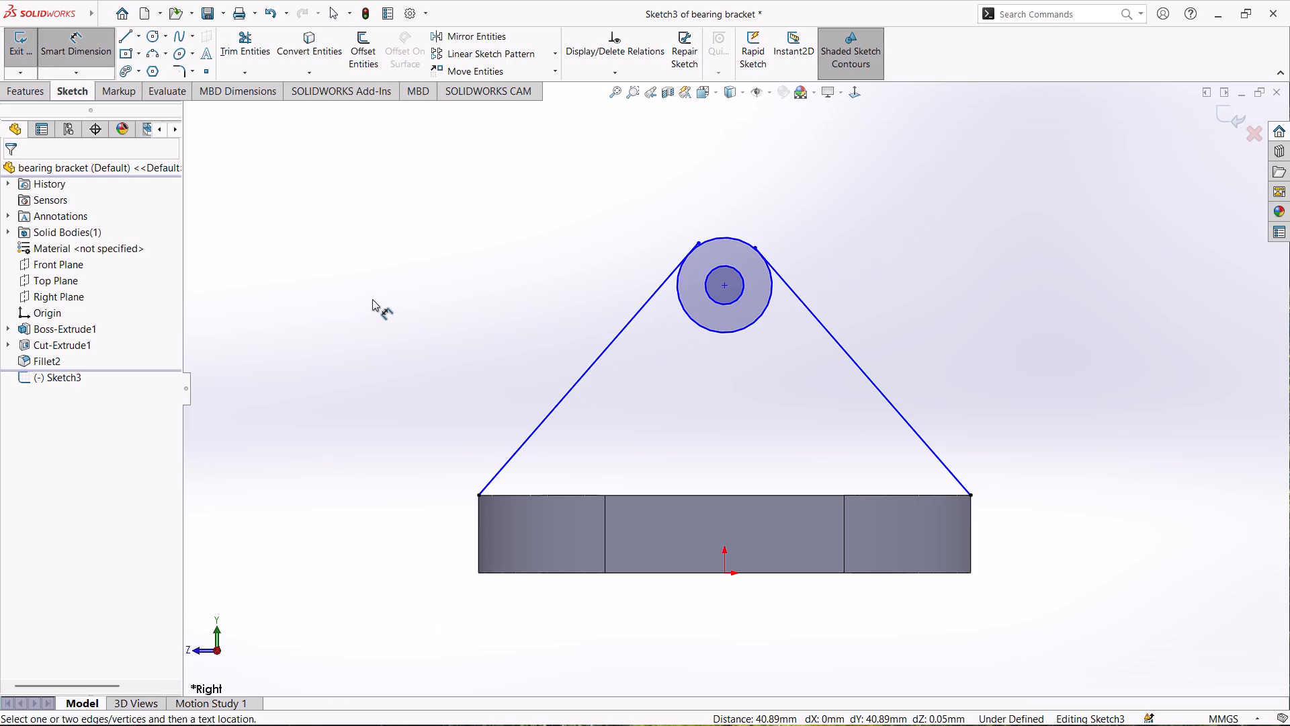
right_click_drag(372, 299, 374, 296)
left_click(723, 284)
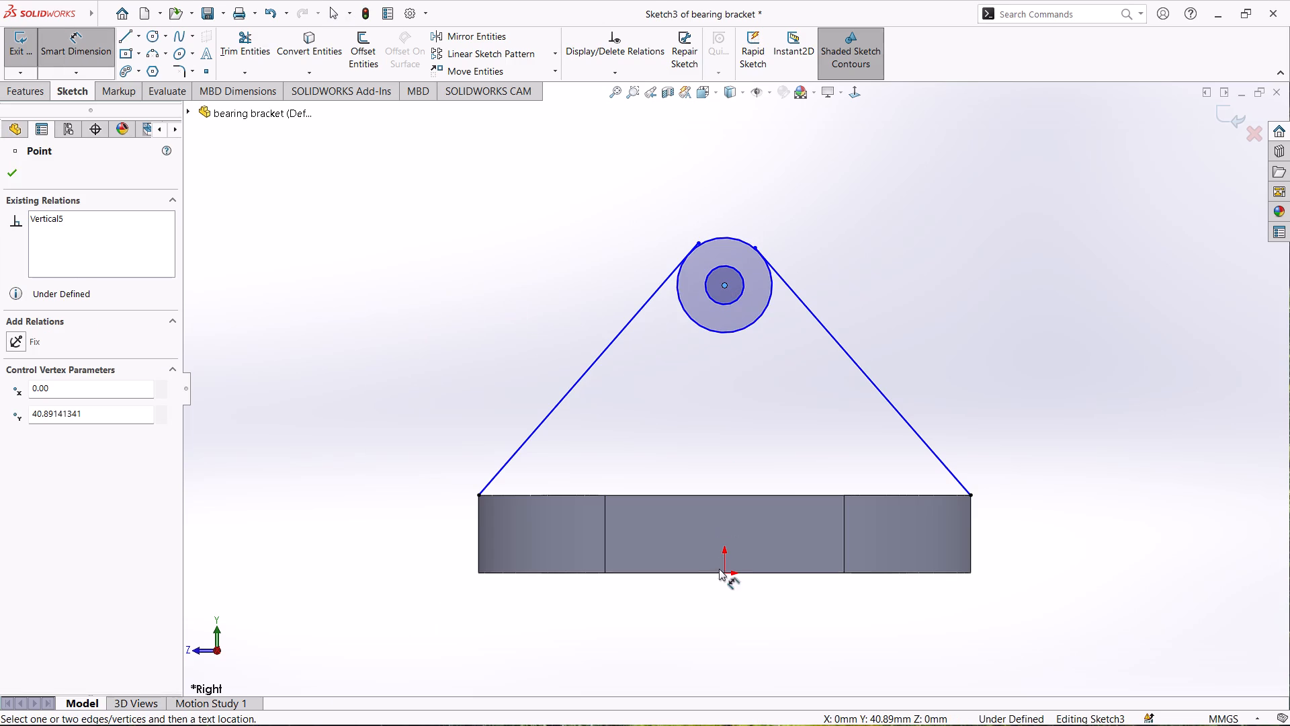
left_click(724, 571)
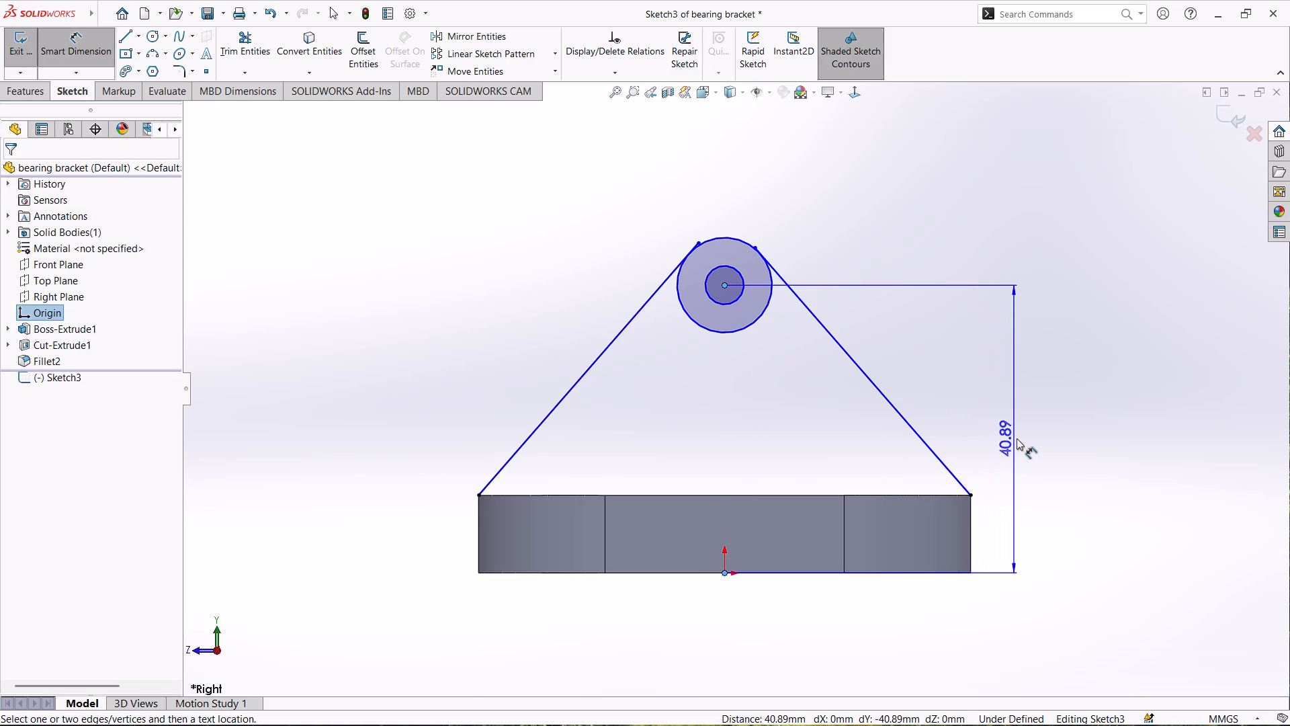
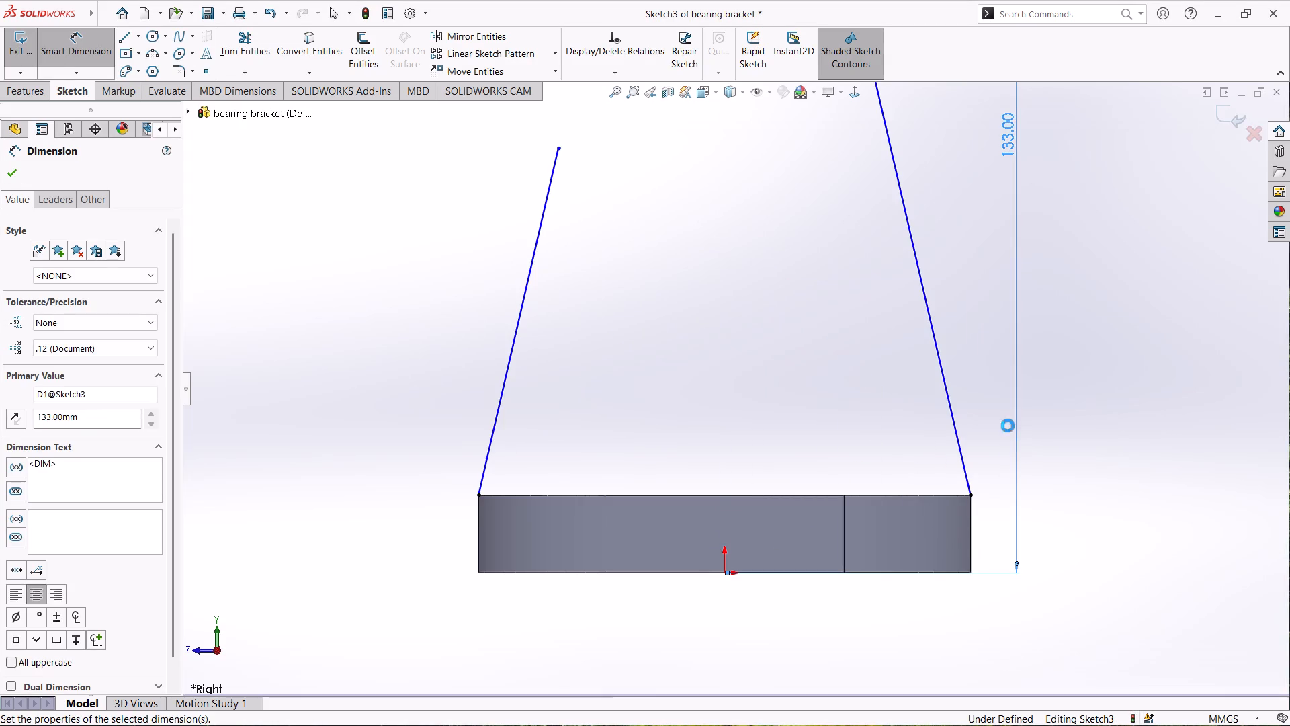
Dimension the diameter of the outer of the two concentric circles at the top of the support sketch.
scroll(836, 331, "down", 2)
scroll(836, 331, "up", 4)
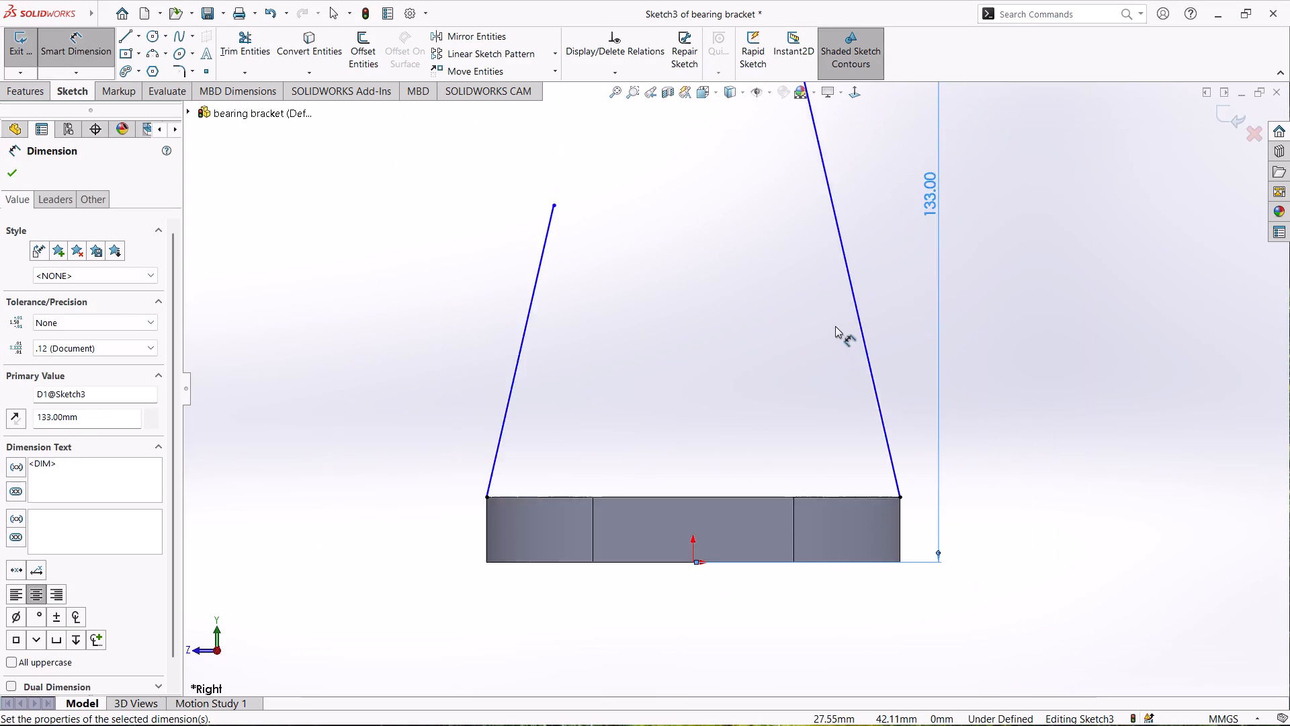
scroll(816, 298, "up", 4)
scroll(773, 205, "down", 1)
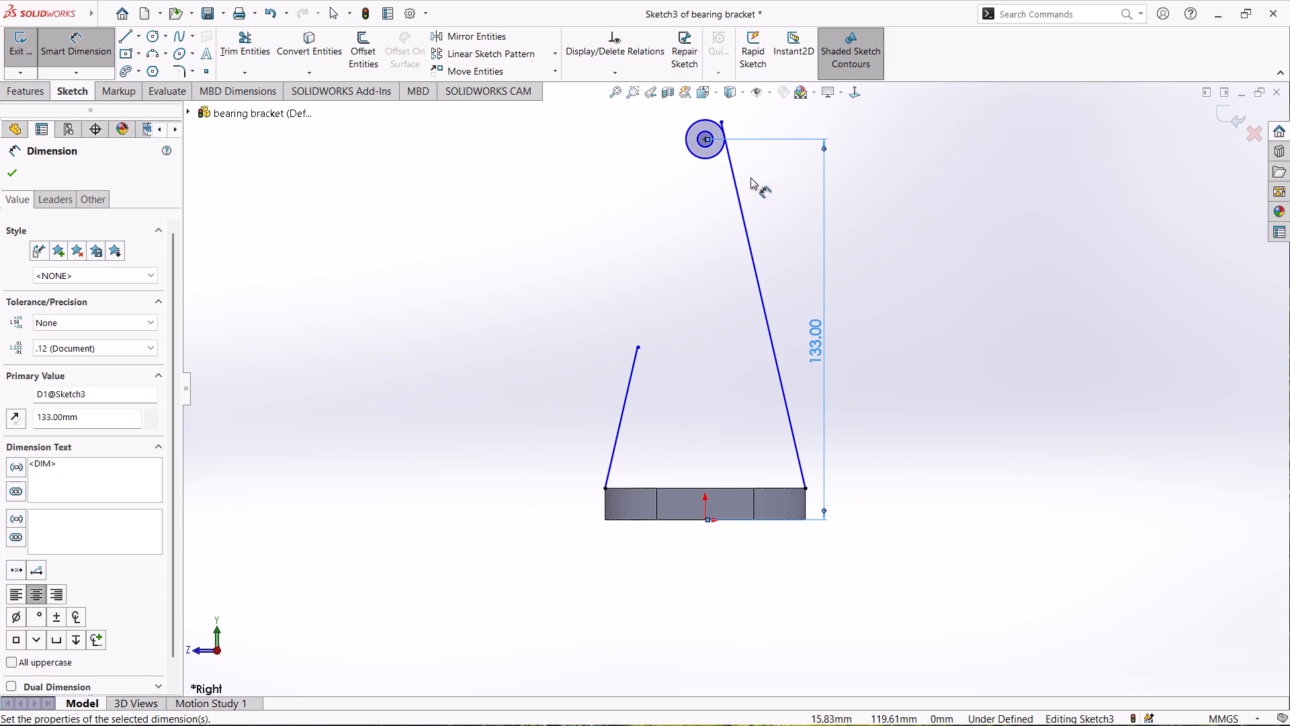
scroll(704, 143, "down", 1)
scroll(722, 155, "up", 1)
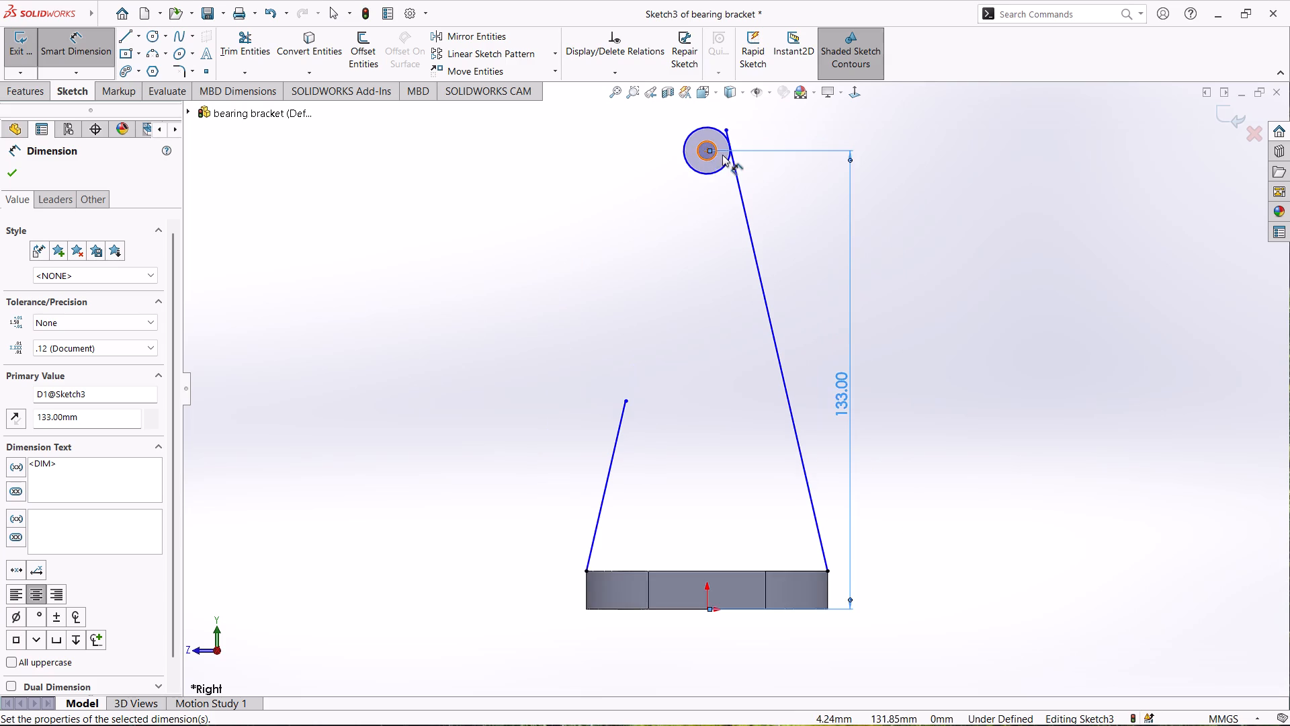
scroll(722, 158, "down", 1)
scroll(724, 218, "down", 2)
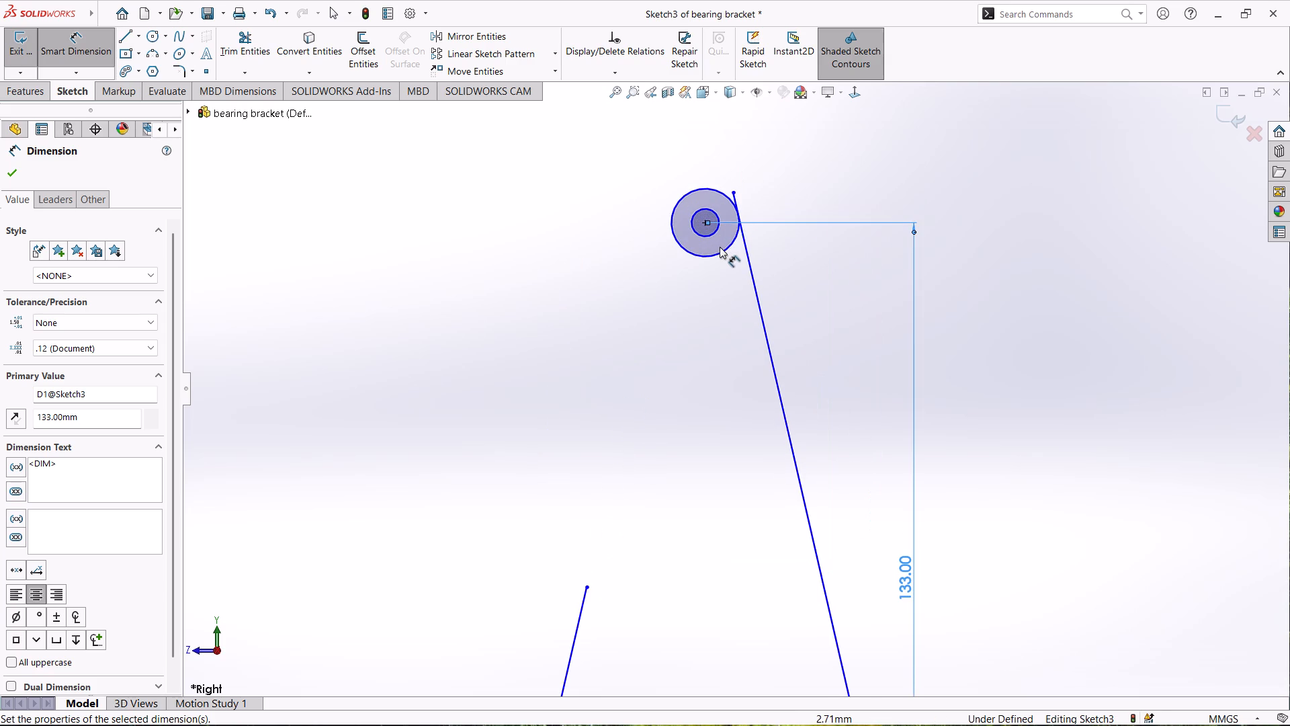
left_click(722, 251)
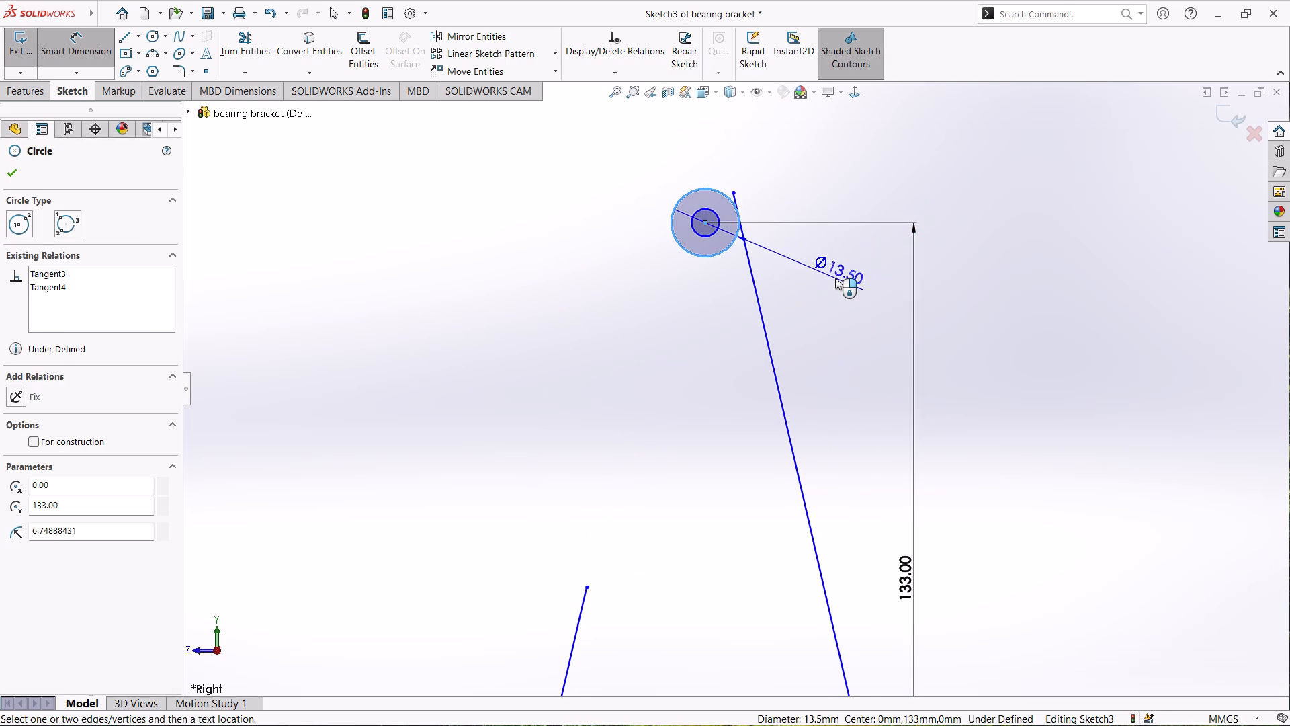
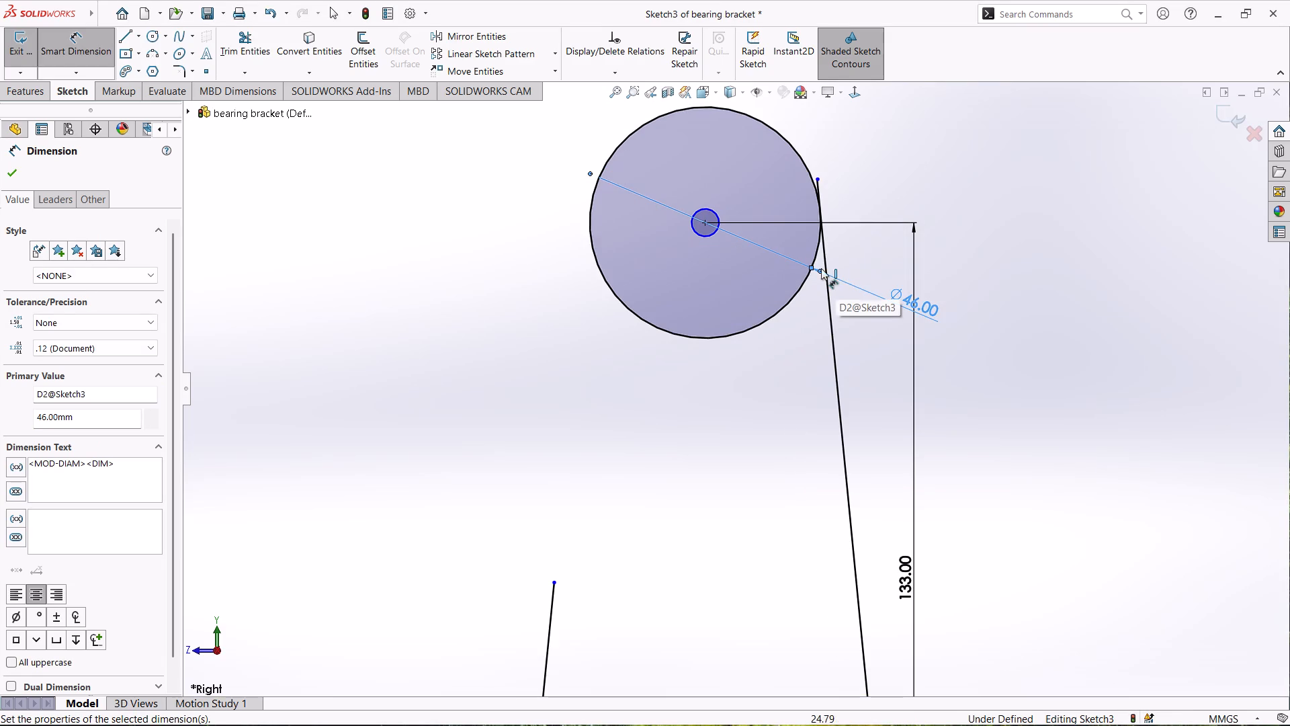
Dimension the diameter of the inner of the two concentric circles at the top of the support sketch.
left_click(712, 212)
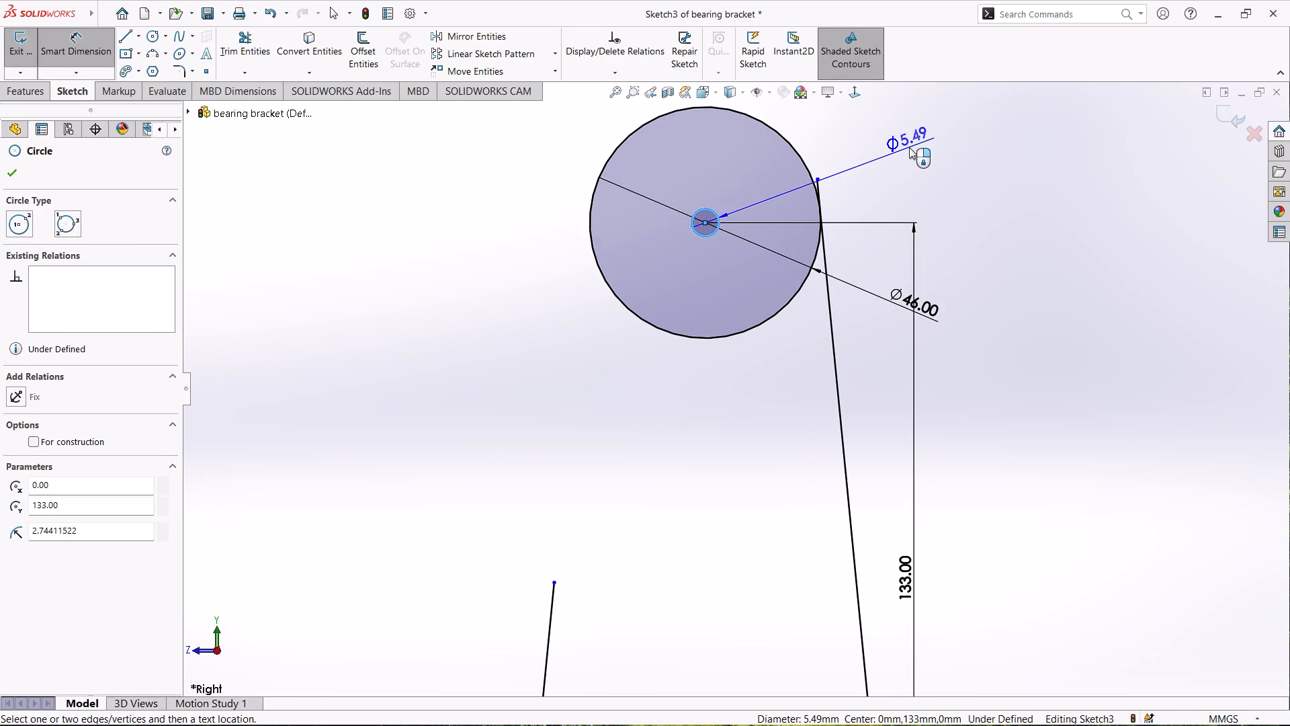
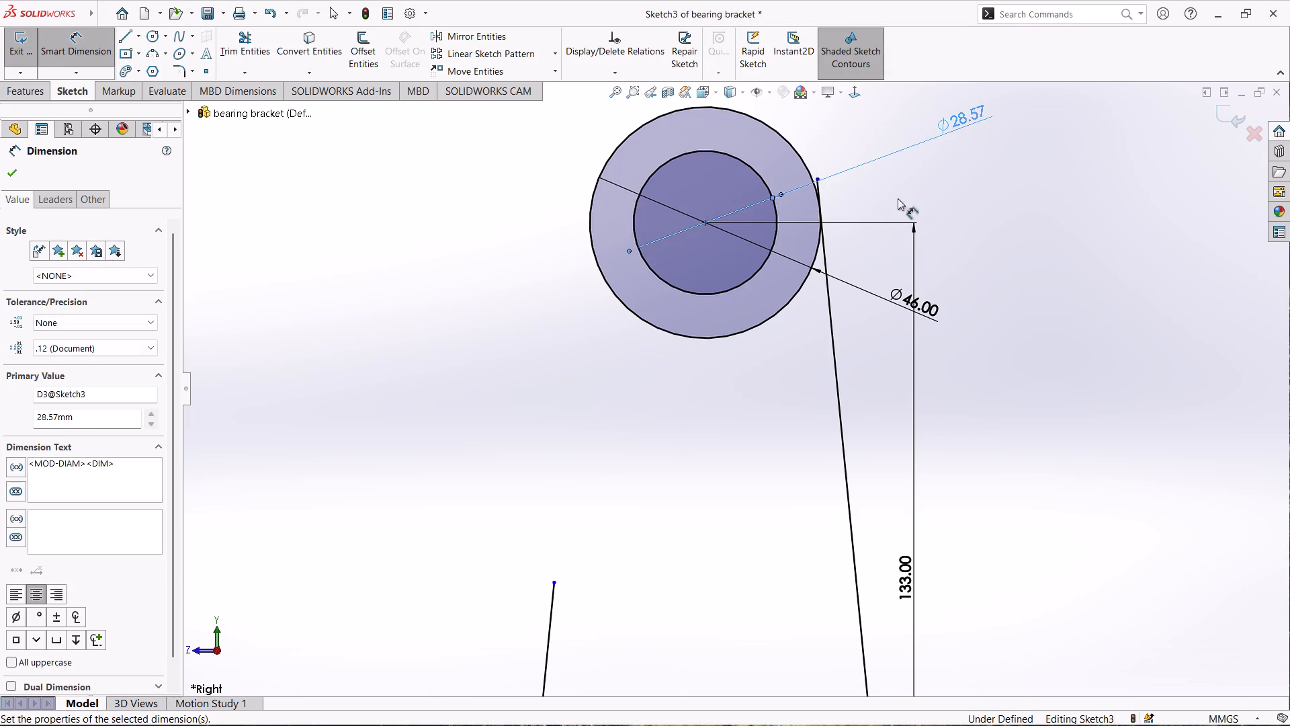
Lengthen both tangent side lines of the support sketch so their free upper ends lie above the outer circle.
scroll(821, 325, "down", 1)
scroll(819, 327, "up", 3)
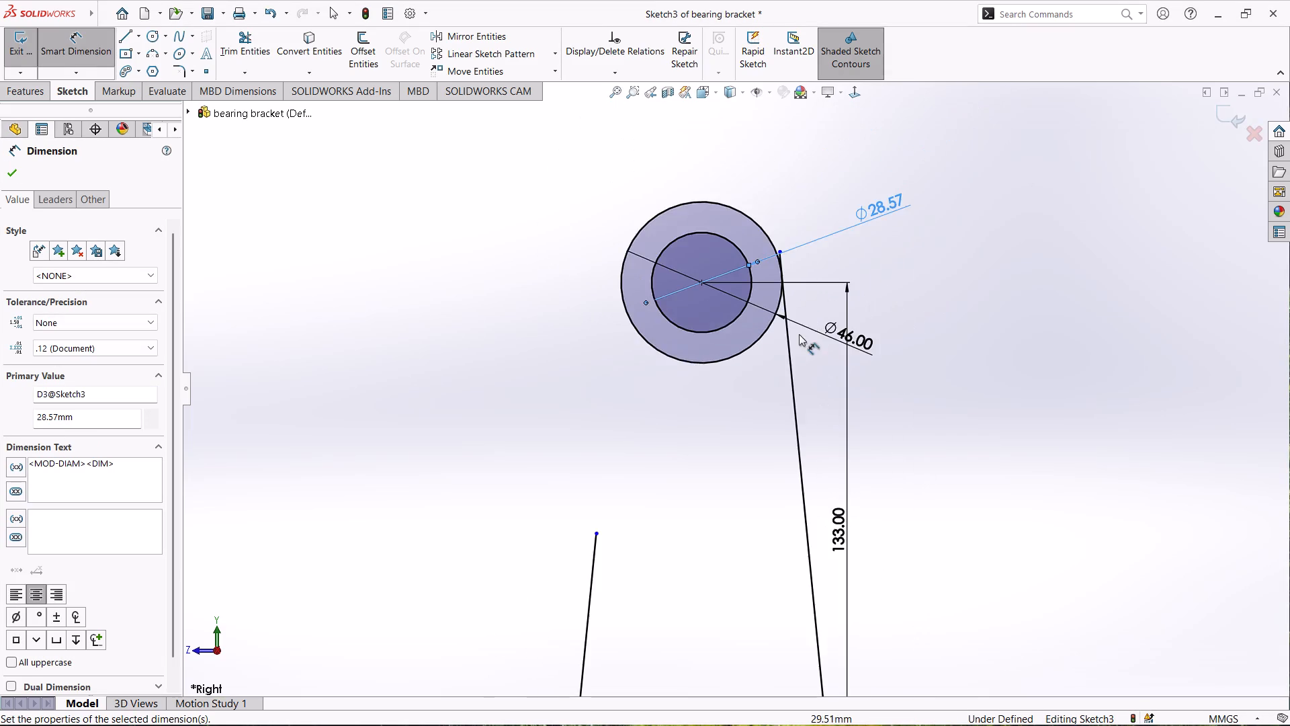
scroll(799, 334, "up", 1)
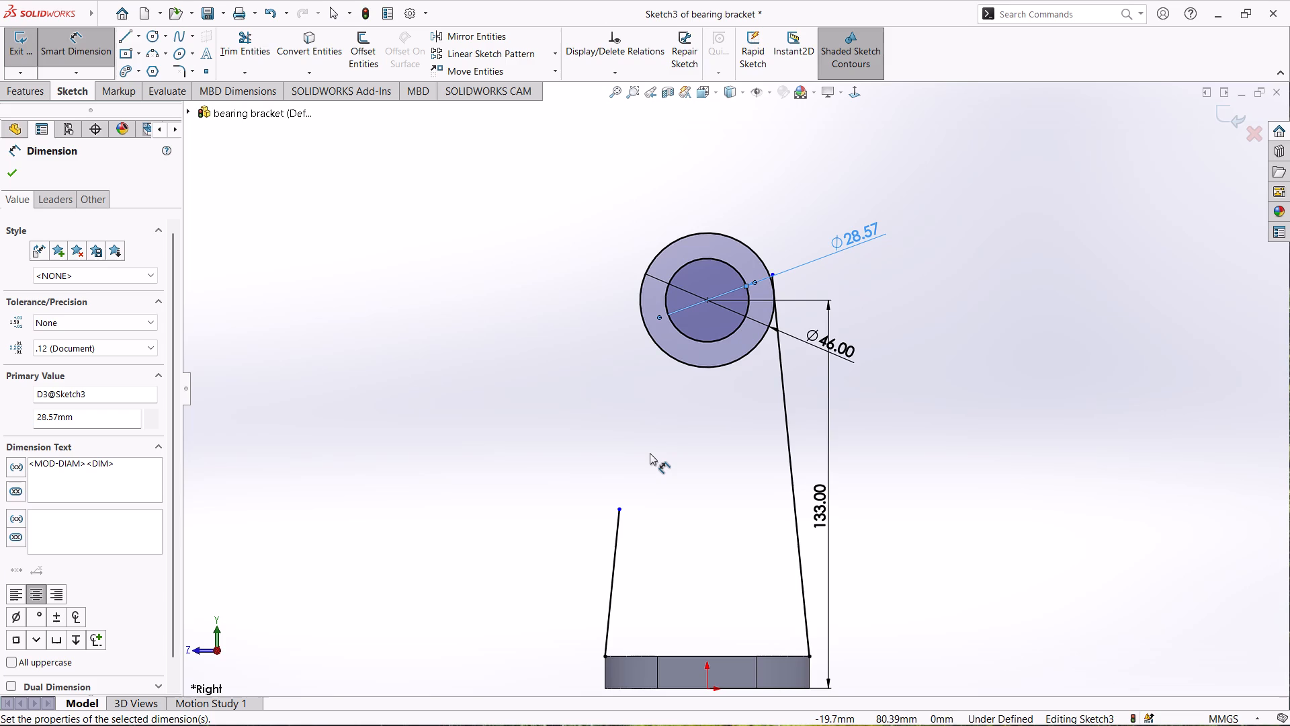
key("Escape")
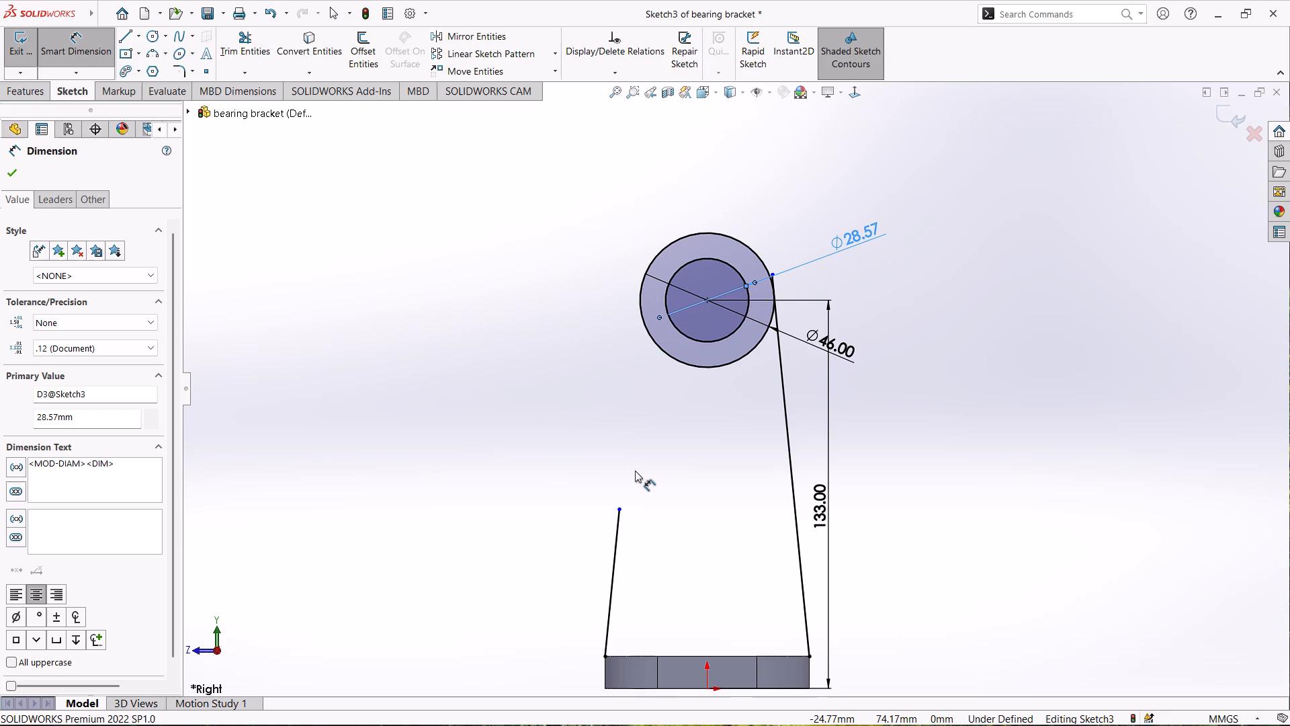
left_click_drag(620, 508, 627, 416, "ctrl")
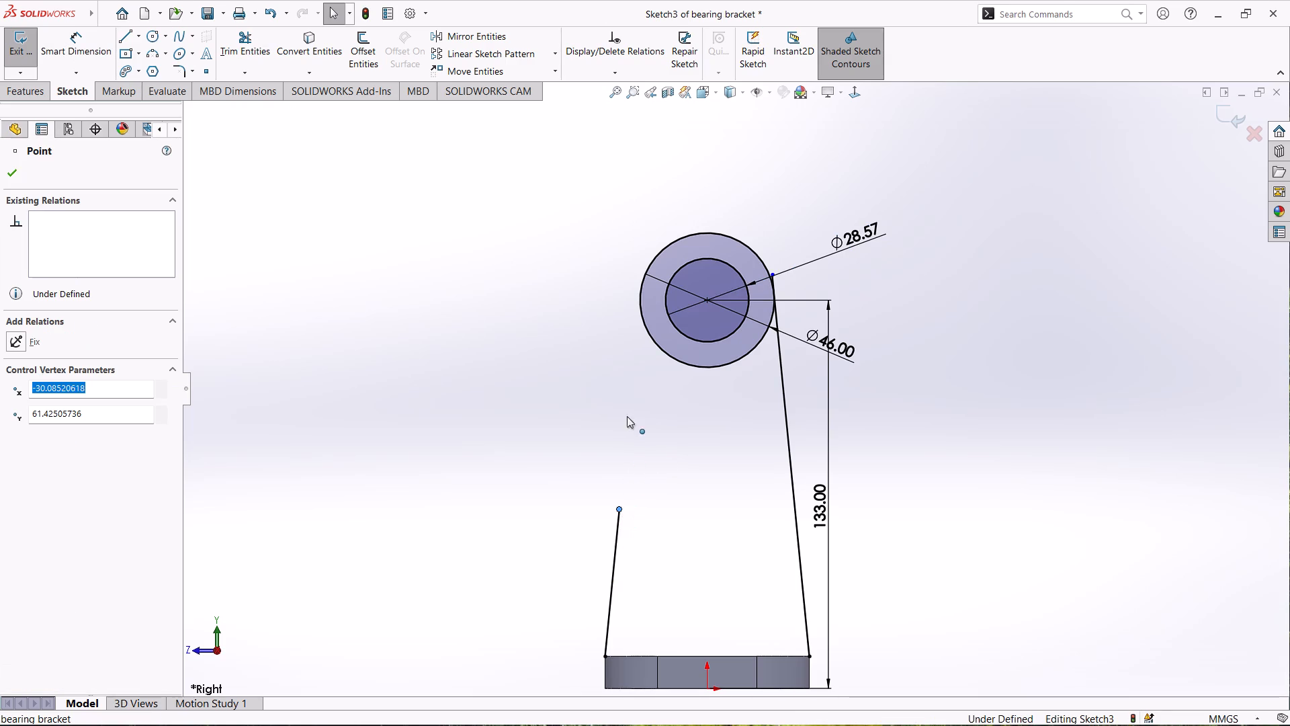
left_click_drag(627, 416, 648, 251, "ctrl")
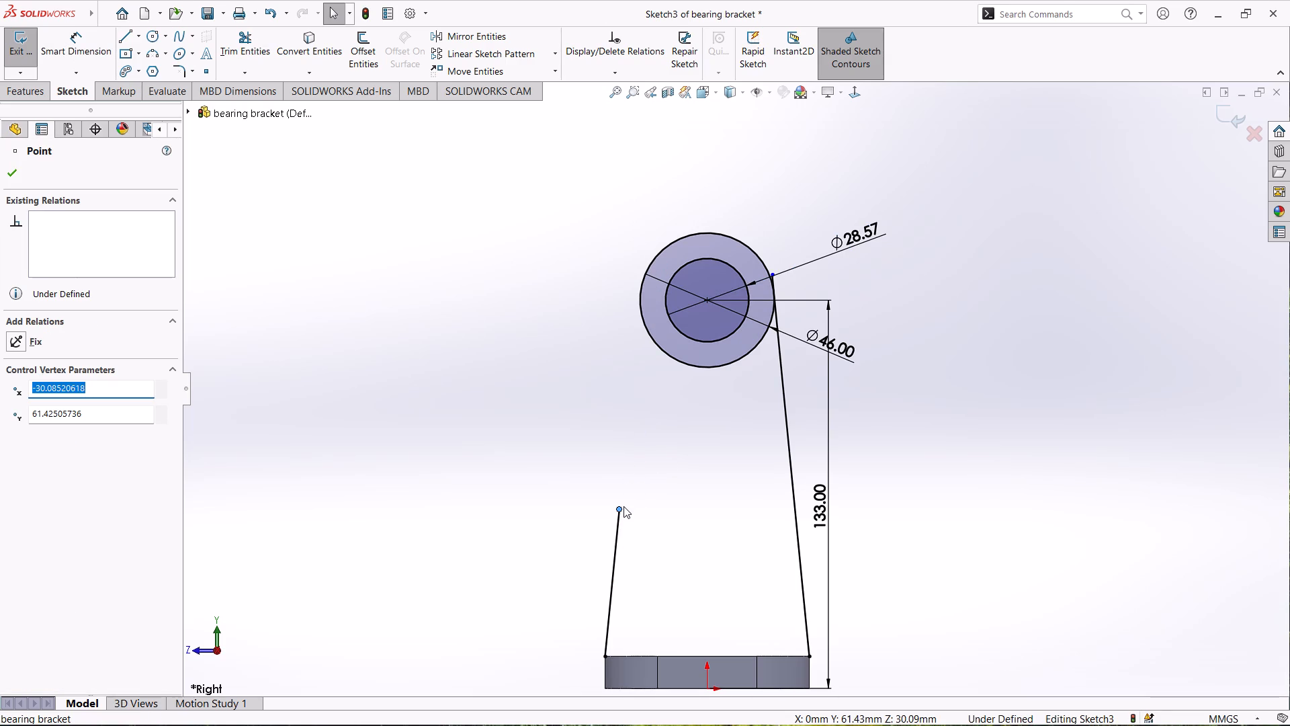
left_click_drag(620, 508, 646, 264)
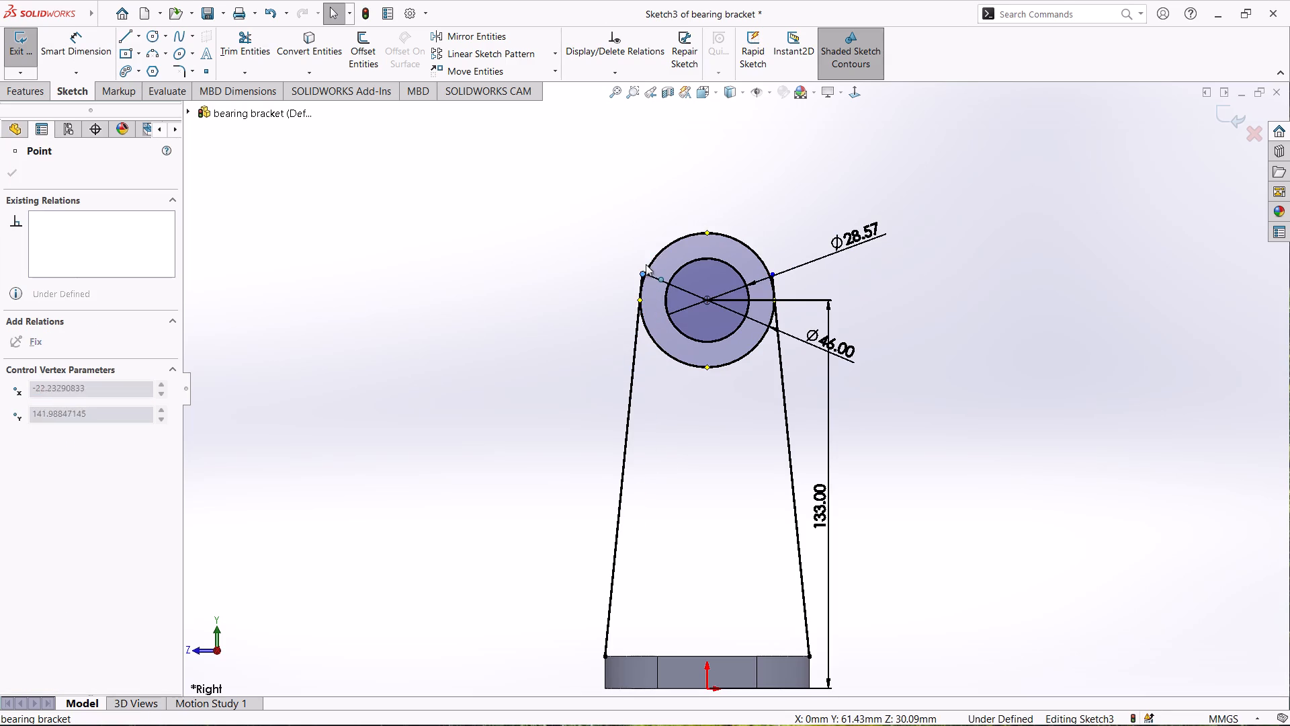
left_click_drag(646, 264, 651, 186)
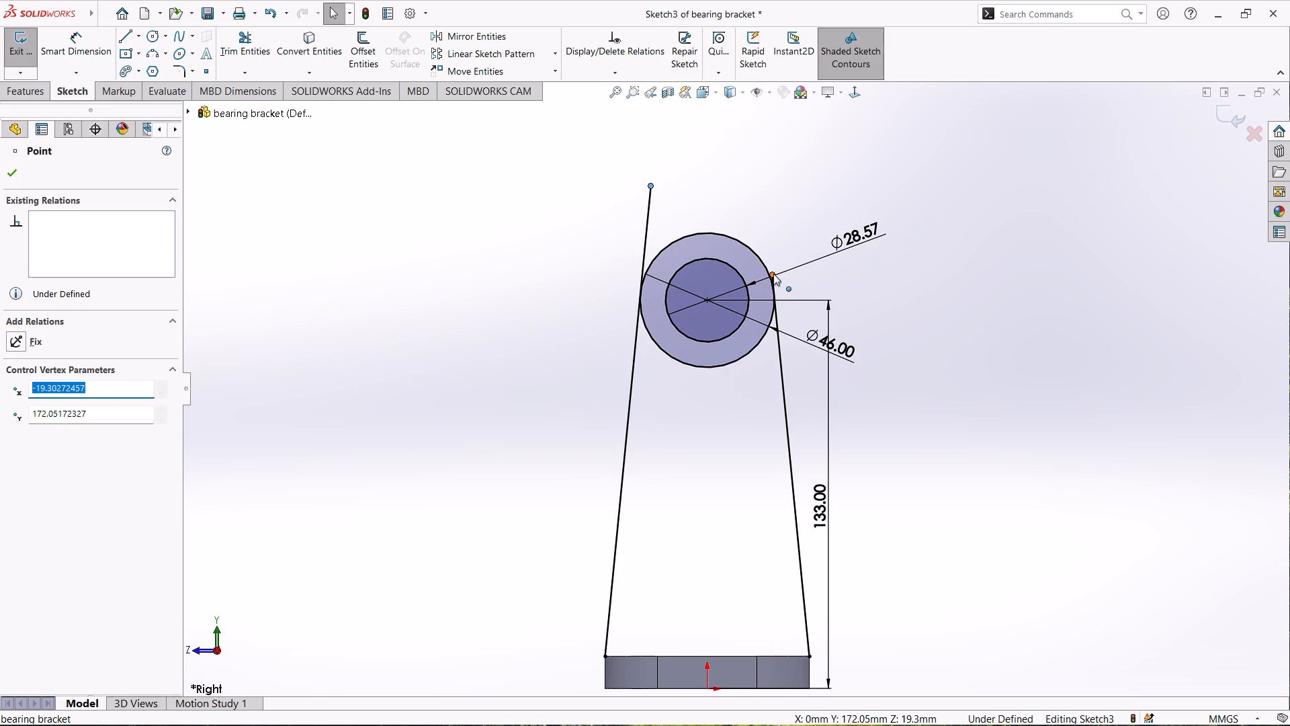
left_click_drag(771, 277, 763, 190)
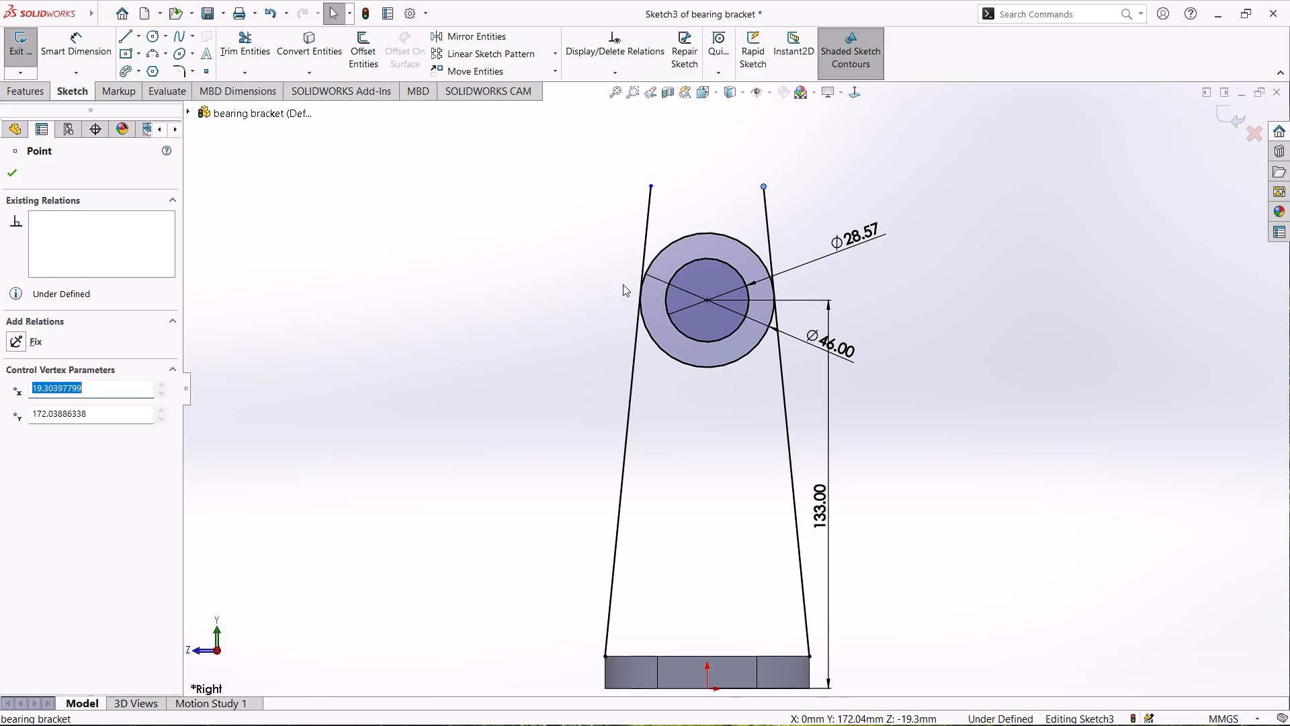
Trim the side line ends beyond their tangent points on the outer circle with Power trim, and exit the sketch.
key("t")
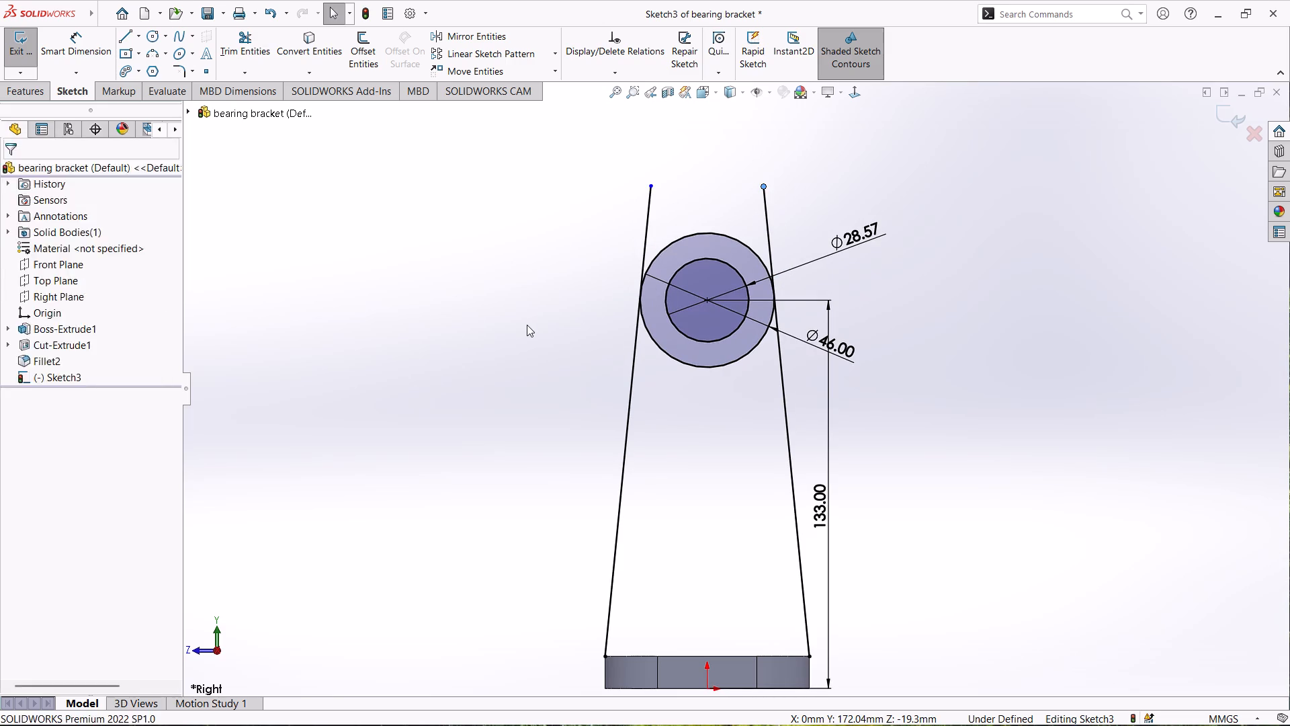
left_click_drag(585, 288, 732, 194)
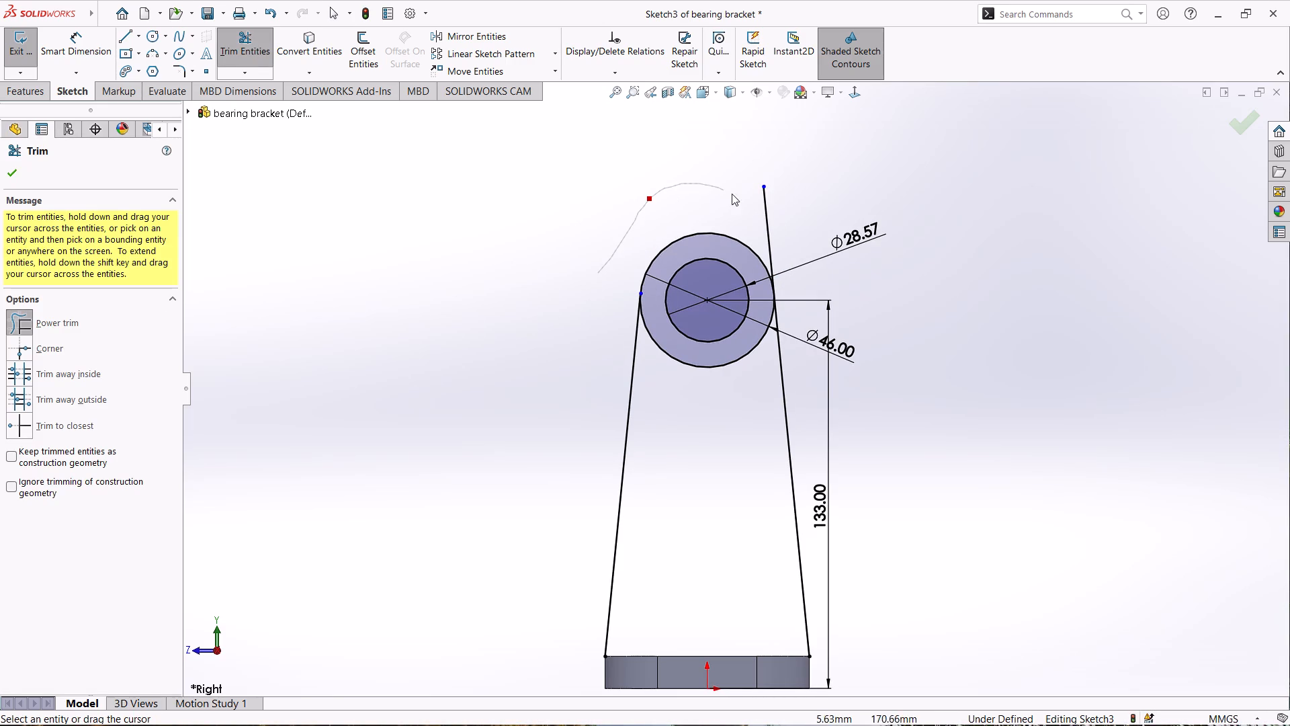
left_click_drag(732, 194, 793, 205)
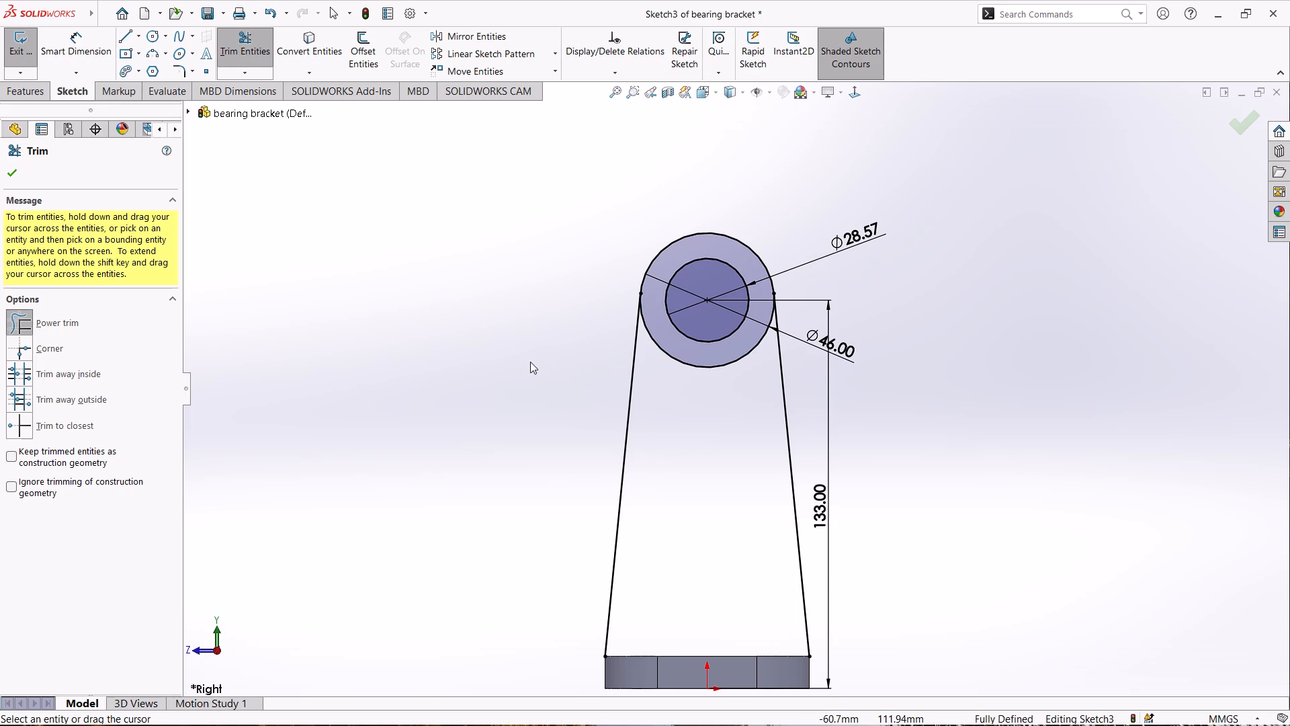
scroll(530, 362, "down", 1)
scroll(530, 362, "up", 2)
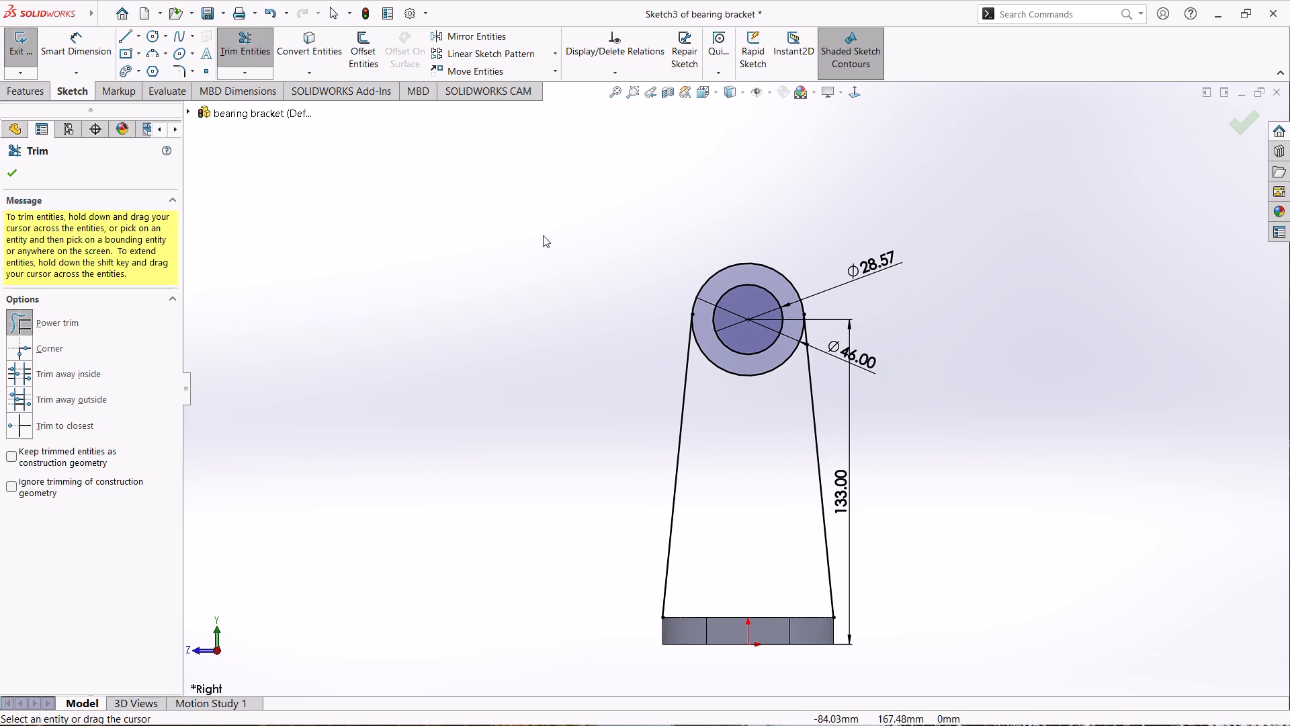
left_click(26, 56)
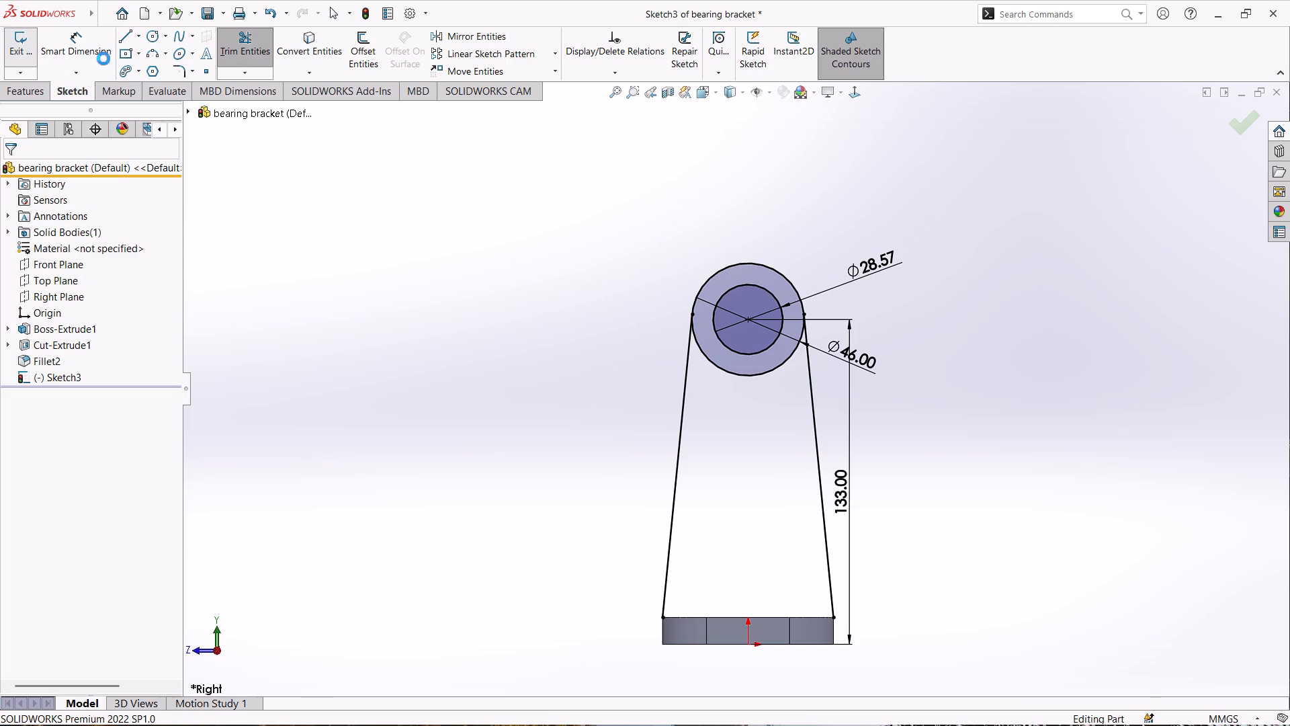
Start a boss extrusion of the support sketch and try to select the area between the two side lines as its contour.
left_click(34, 48)
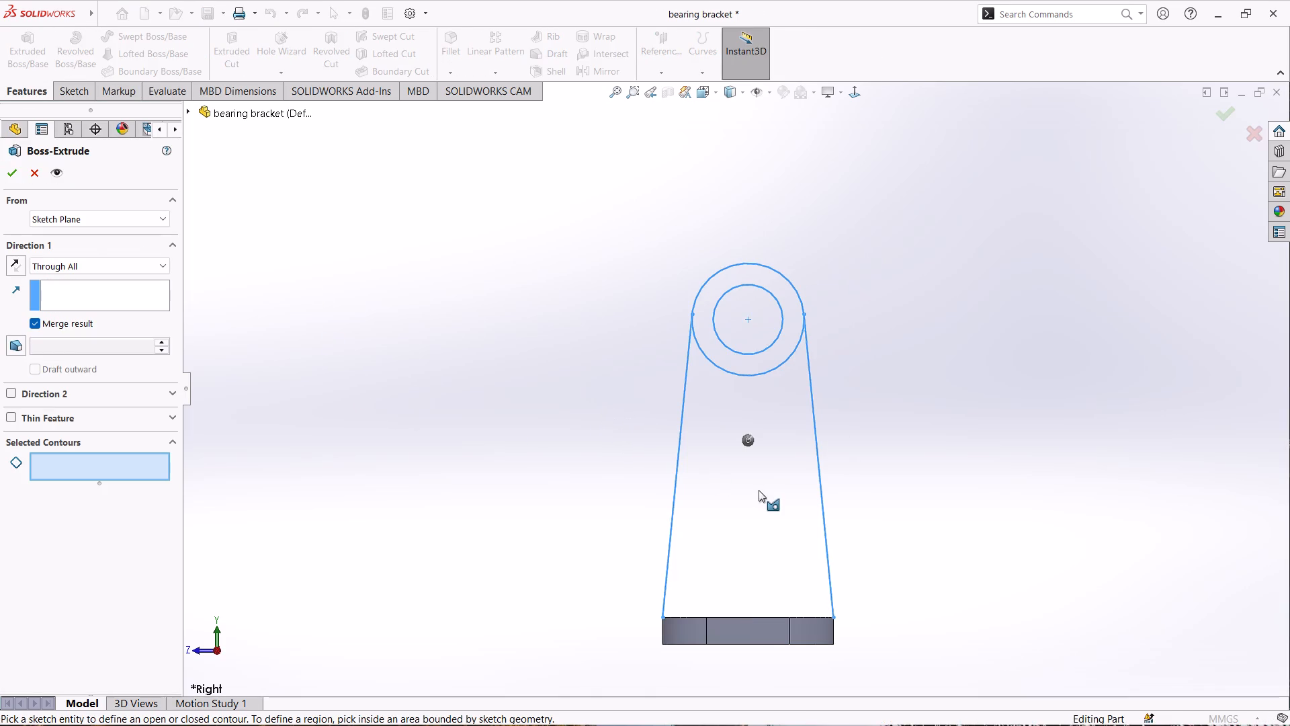
left_click(736, 509)
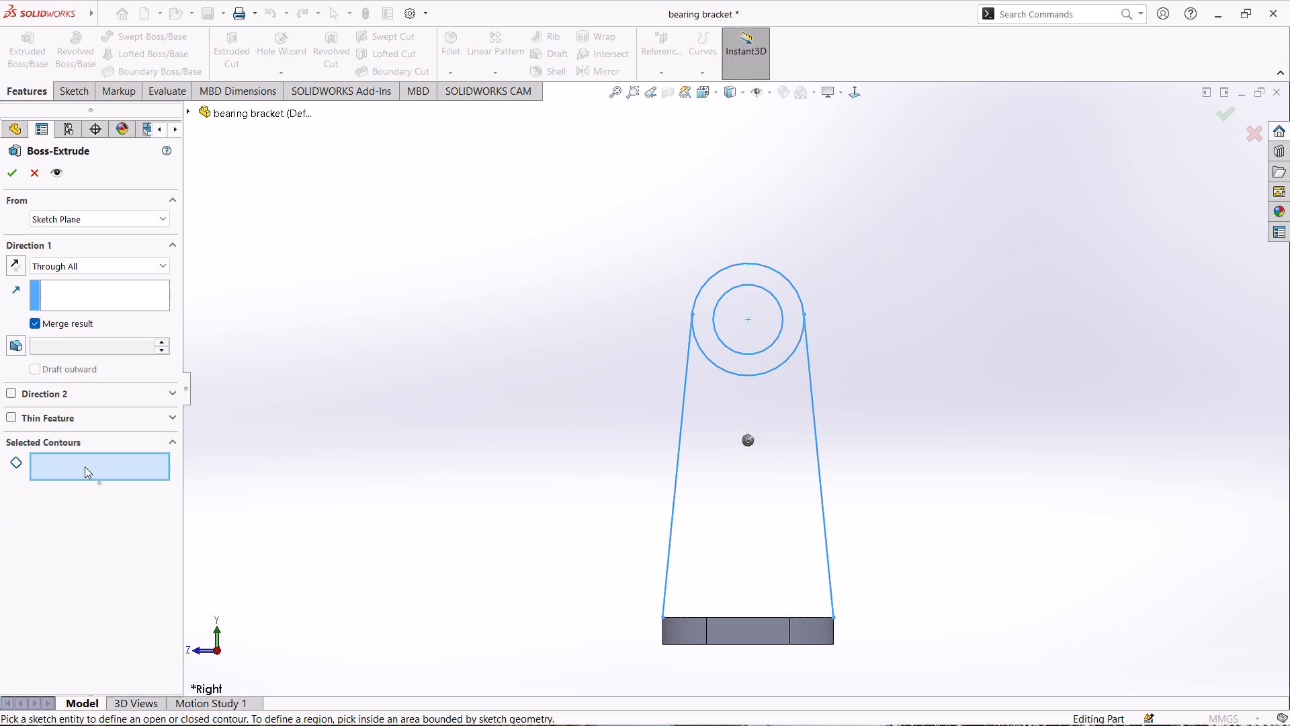
left_click(85, 467)
right_click(85, 467)
left_click(752, 538)
left_click(754, 528)
middle_click_drag(598, 452, 695, 454)
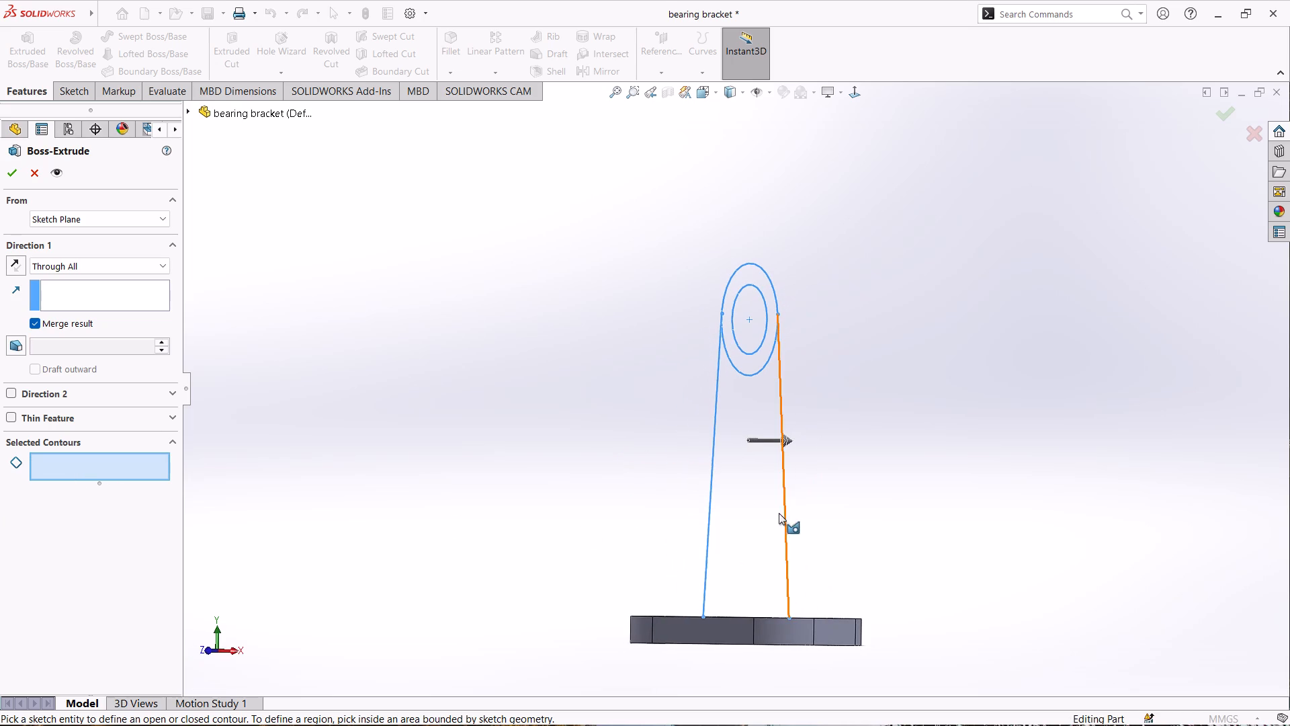
left_click(763, 512)
right_click(119, 463)
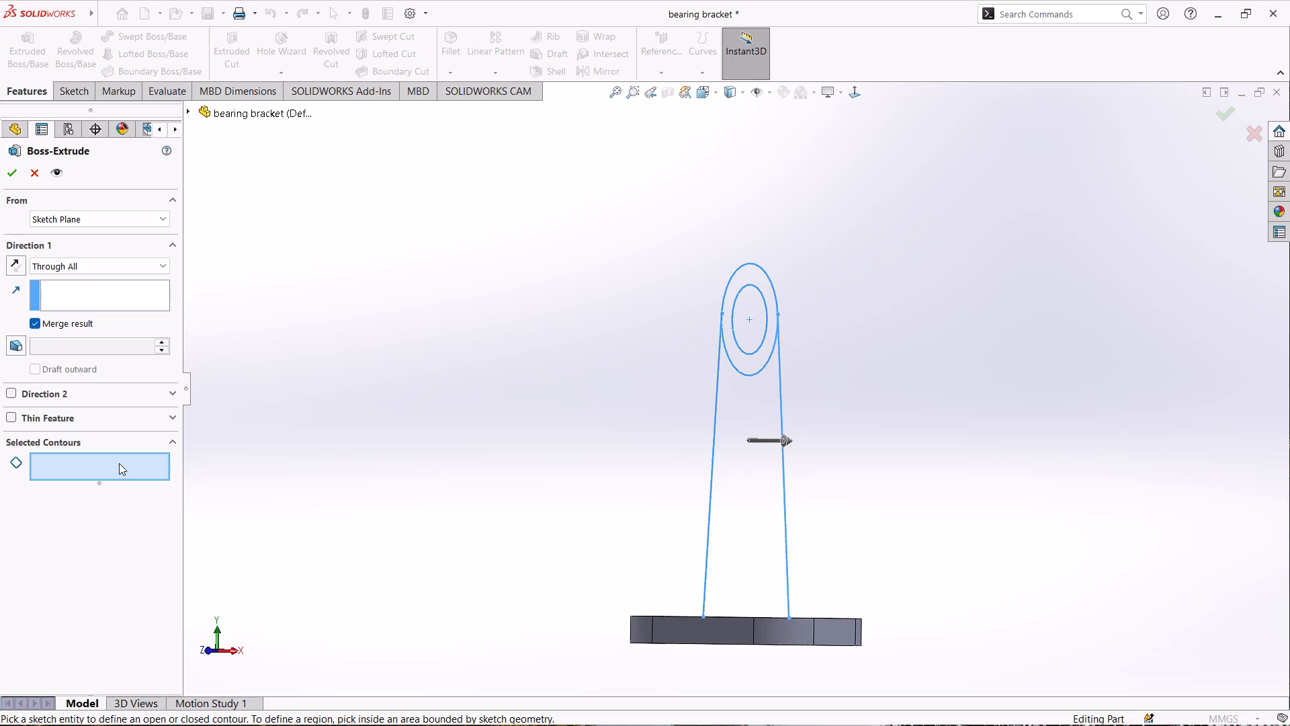
right_click(119, 463)
right_click(106, 469)
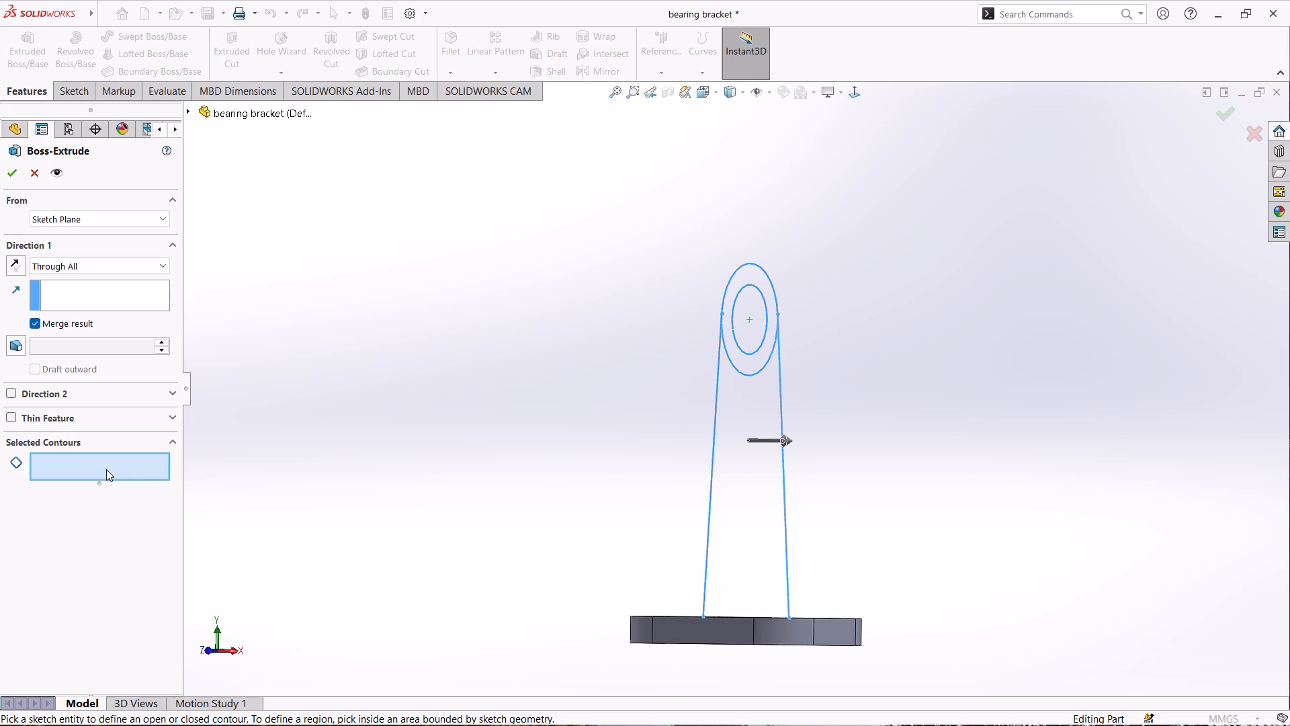
left_click(106, 469)
left_click(775, 520)
middle_click_drag(564, 478, 746, 526)
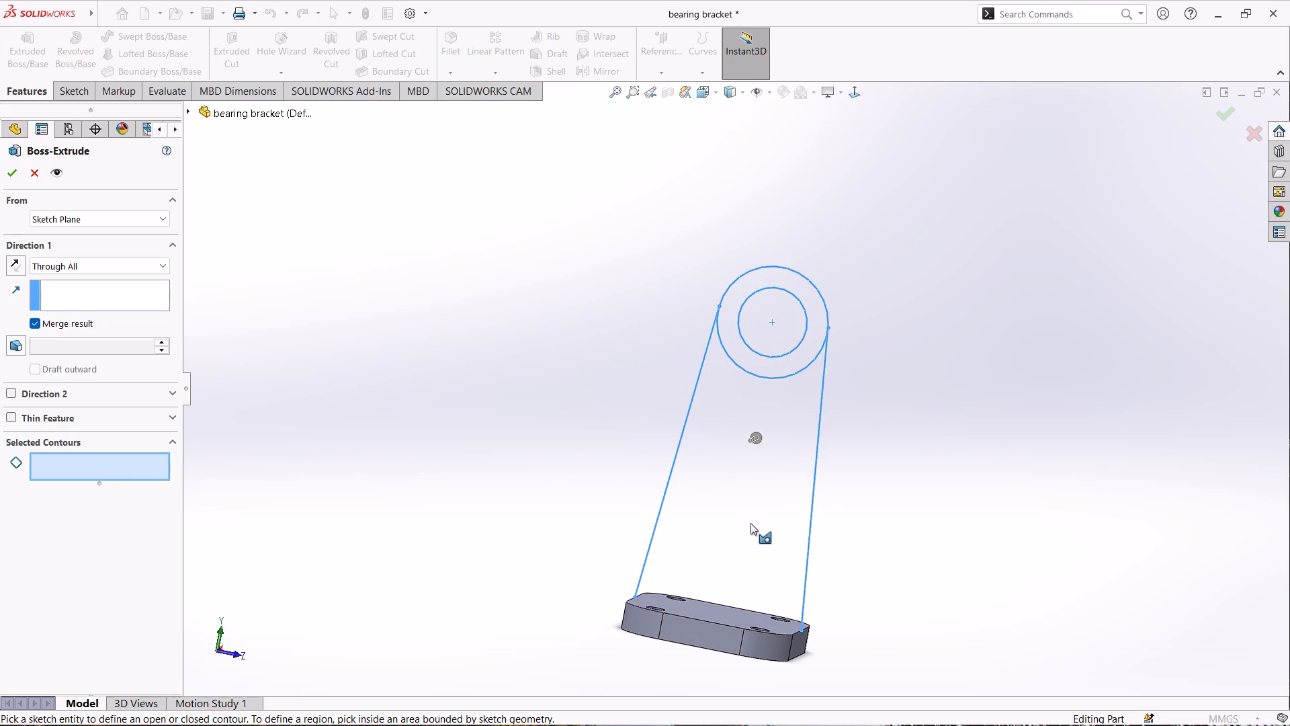
left_click(750, 523)
Select the ring between the two concentric circles as the contour of the boss extrusion.
scroll(895, 477, "down", 1)
left_click(768, 326)
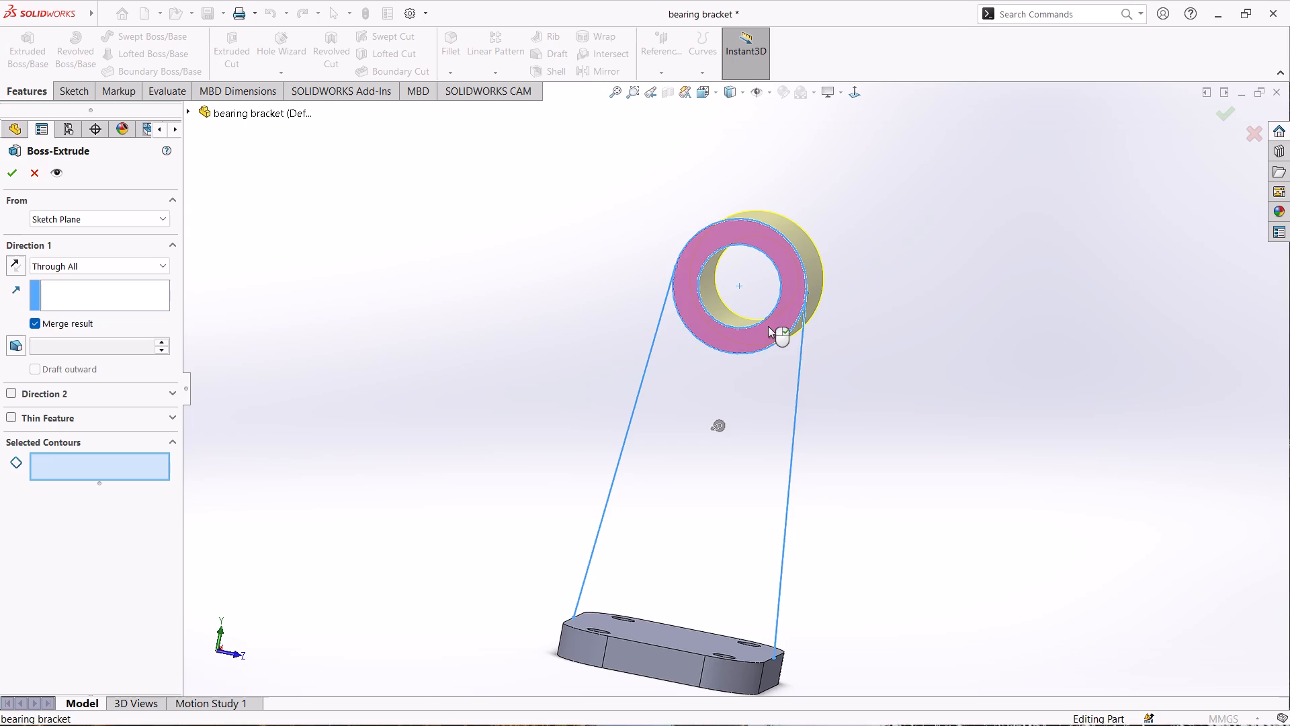
middle_click_drag(891, 429, 731, 443)
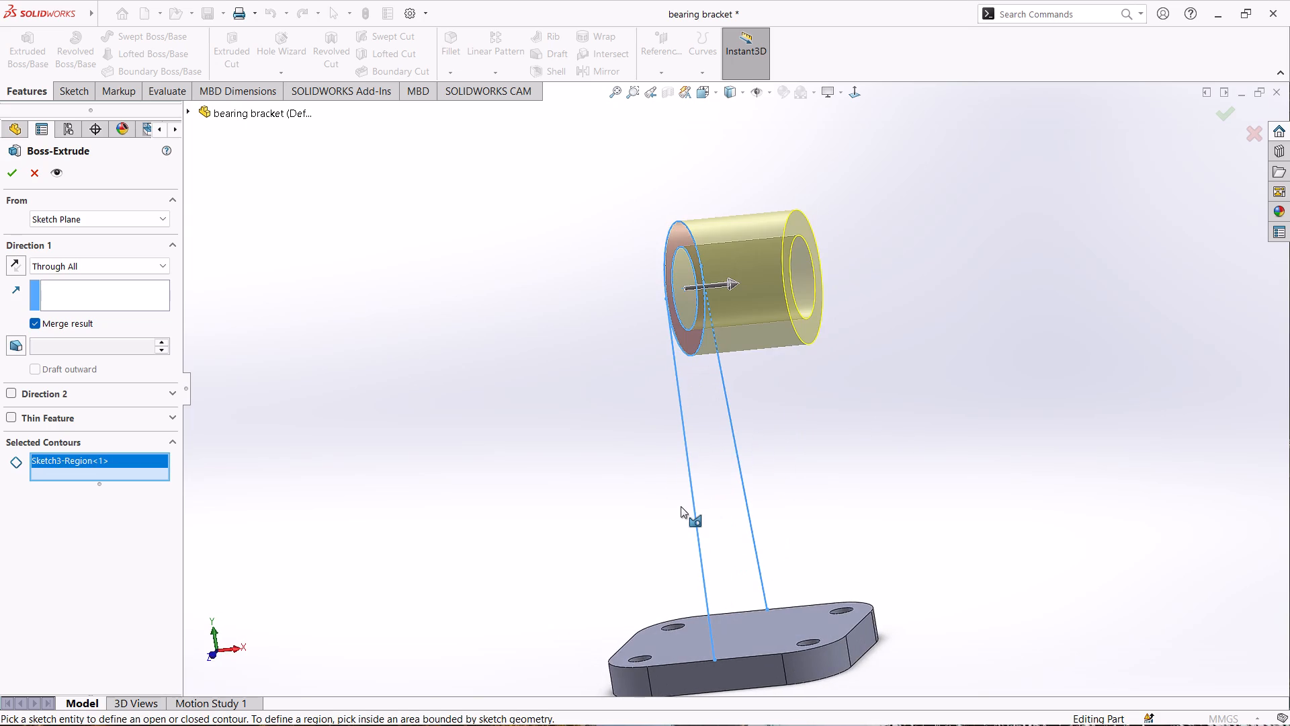
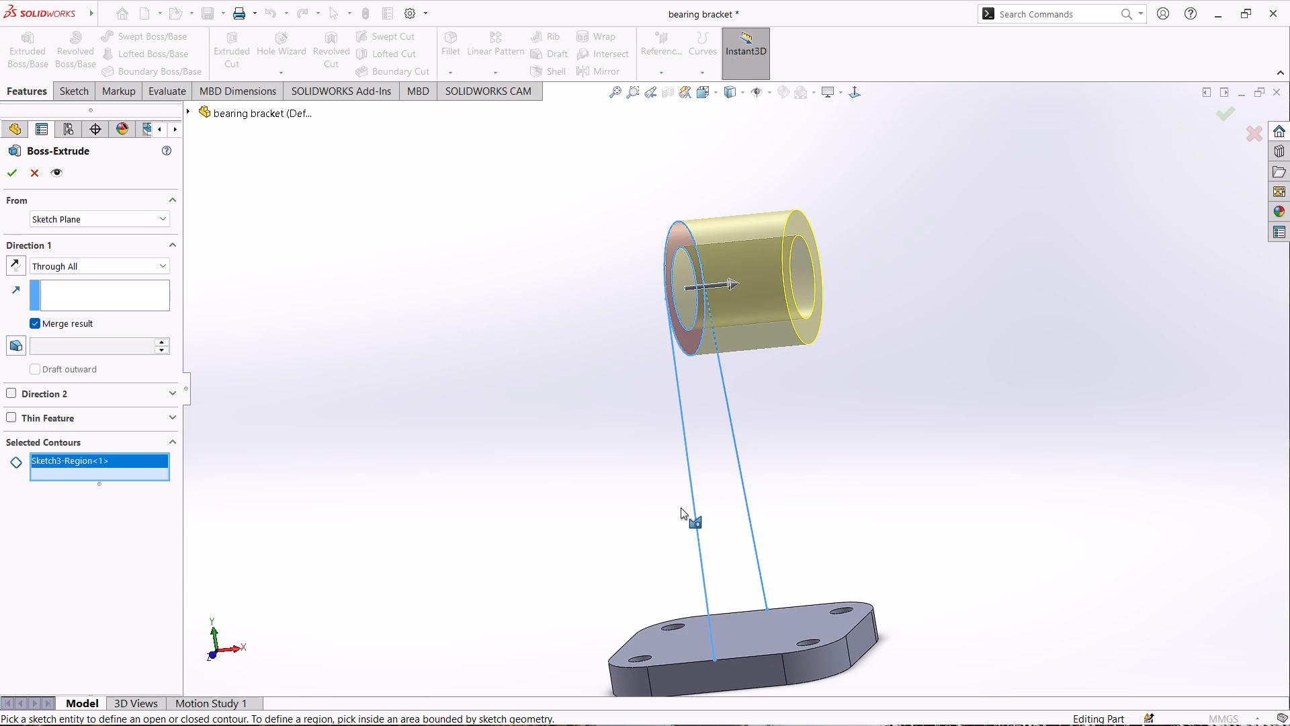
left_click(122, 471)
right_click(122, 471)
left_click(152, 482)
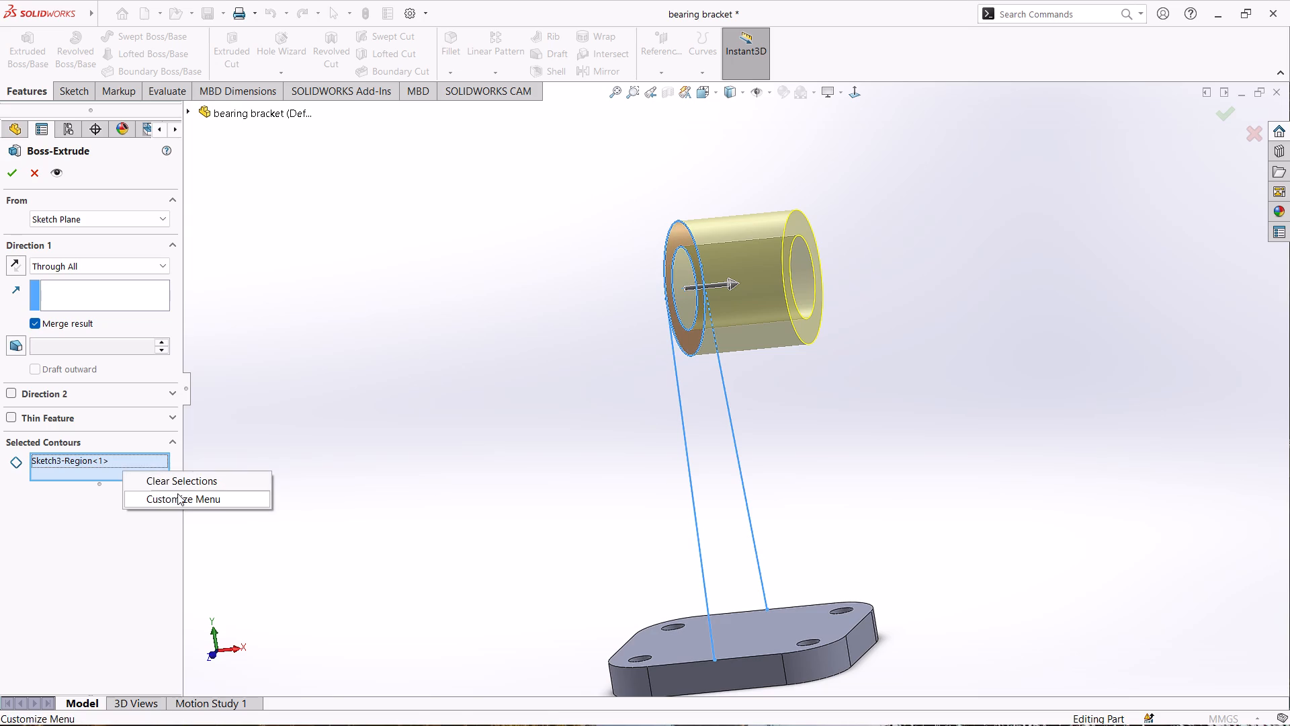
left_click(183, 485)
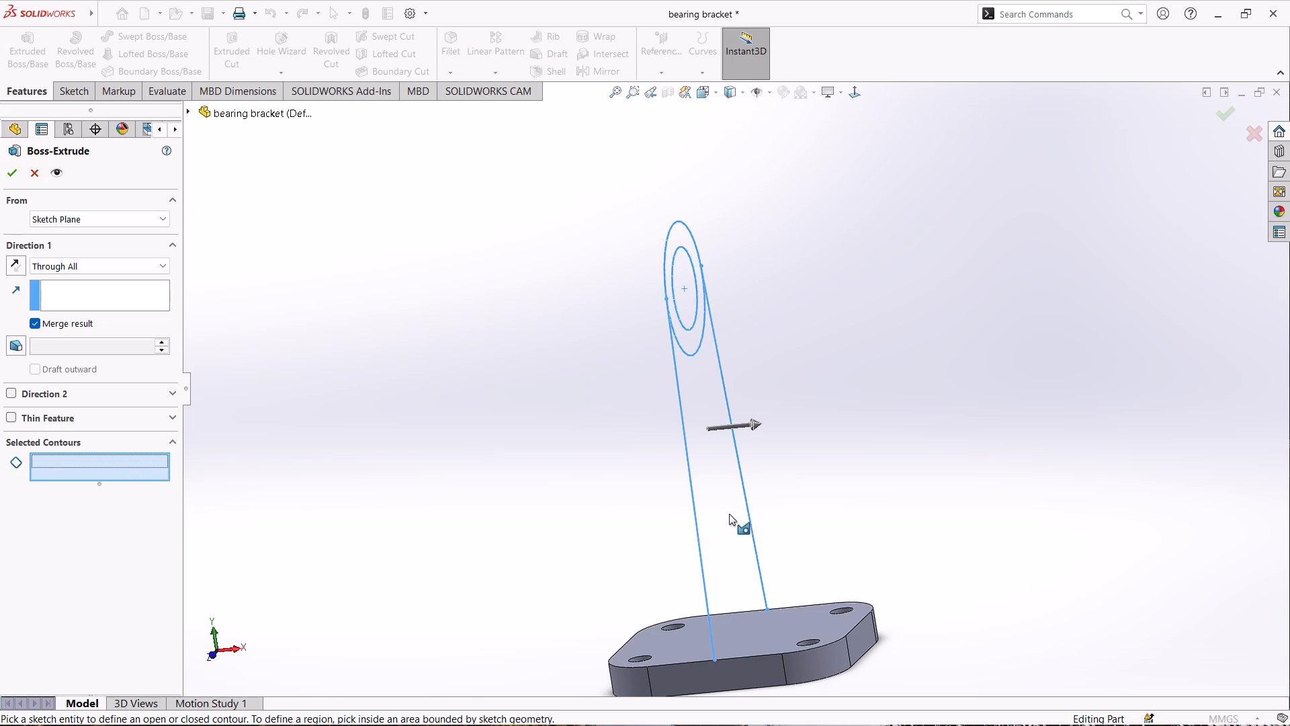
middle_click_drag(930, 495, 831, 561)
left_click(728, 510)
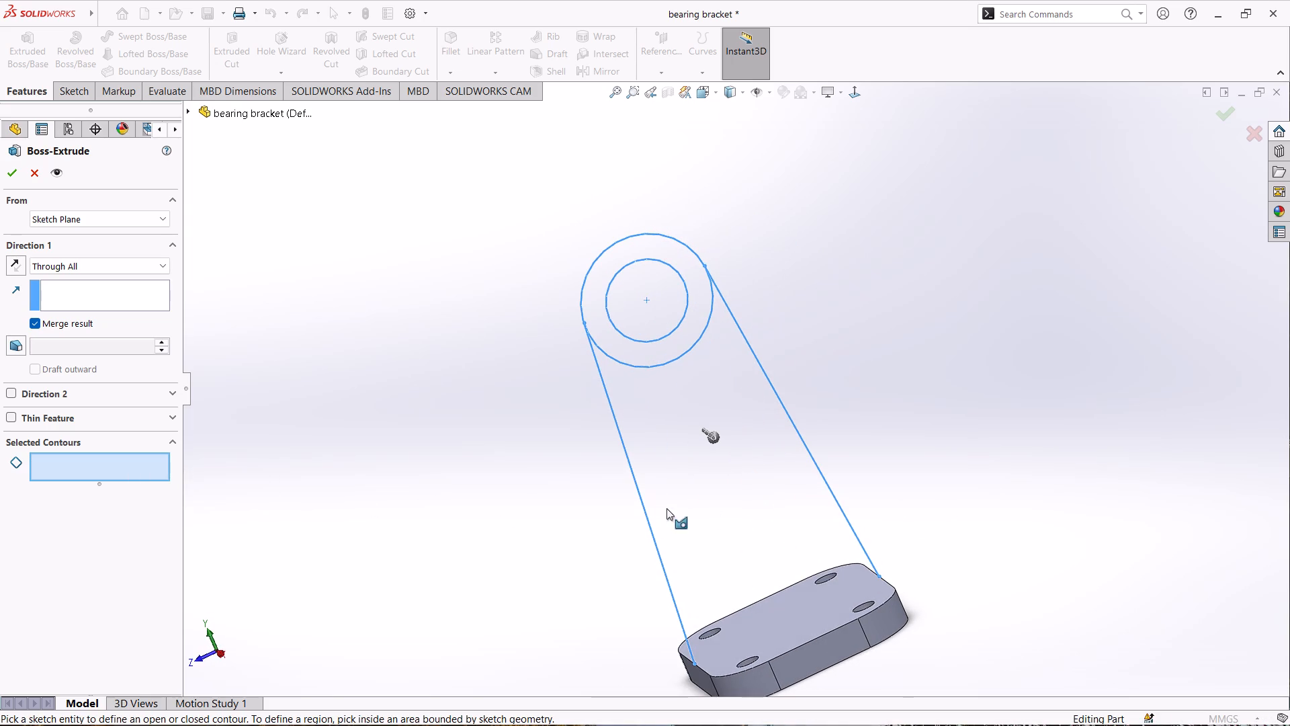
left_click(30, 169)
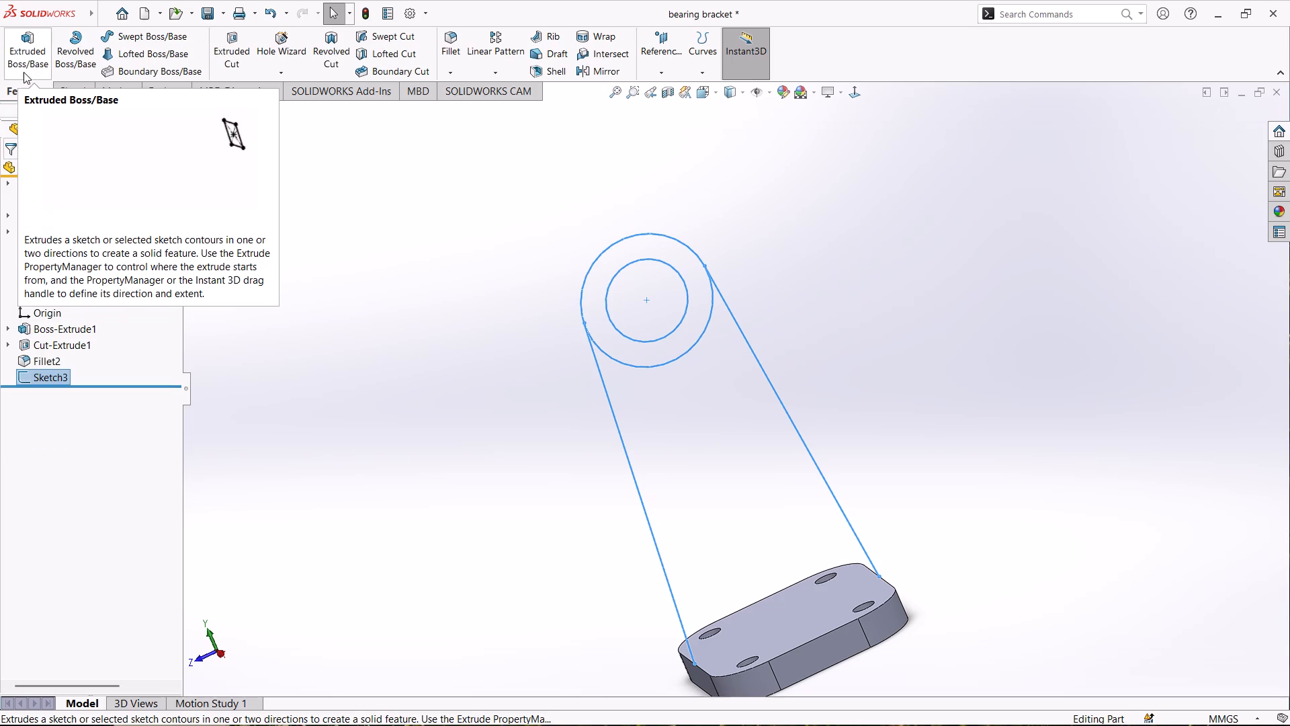
Edit the support sketch, draw a line along the base plate's top joining the lower ends of both side lines, and exit the sketch.
right_click(43, 372)
left_click(61, 329)
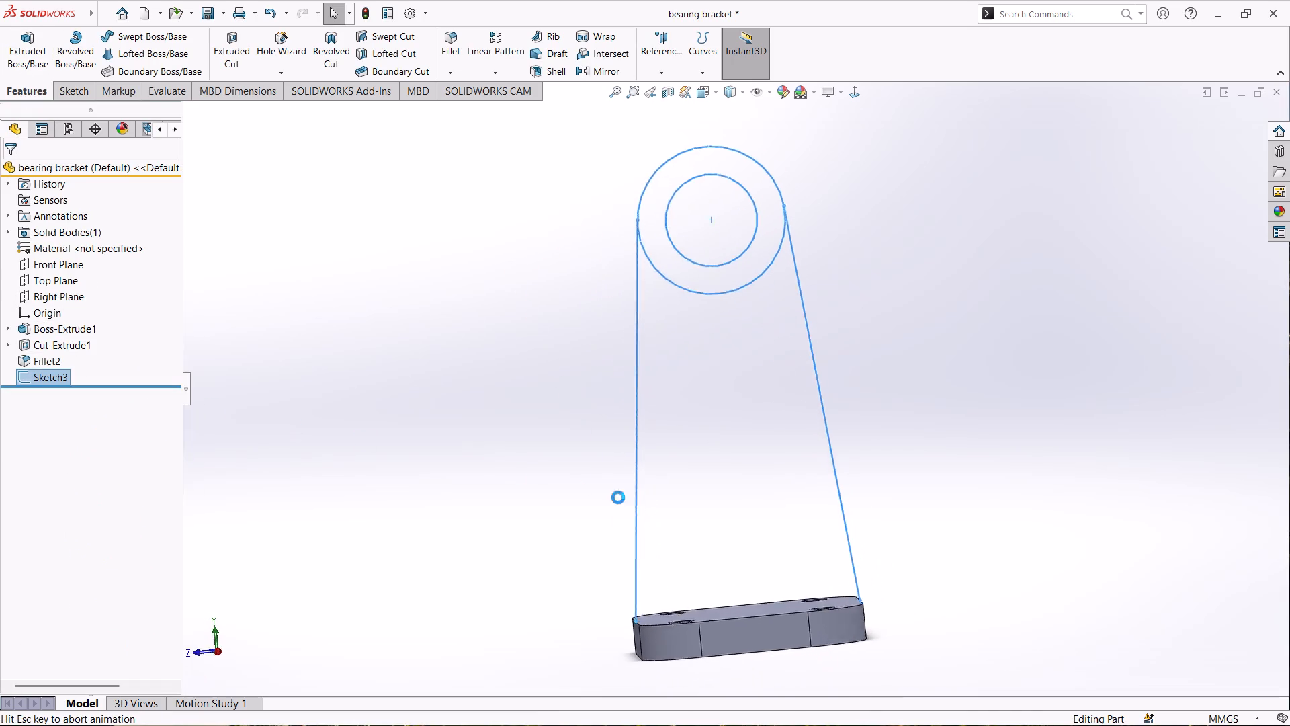
right_click_drag(447, 436, 310, 432)
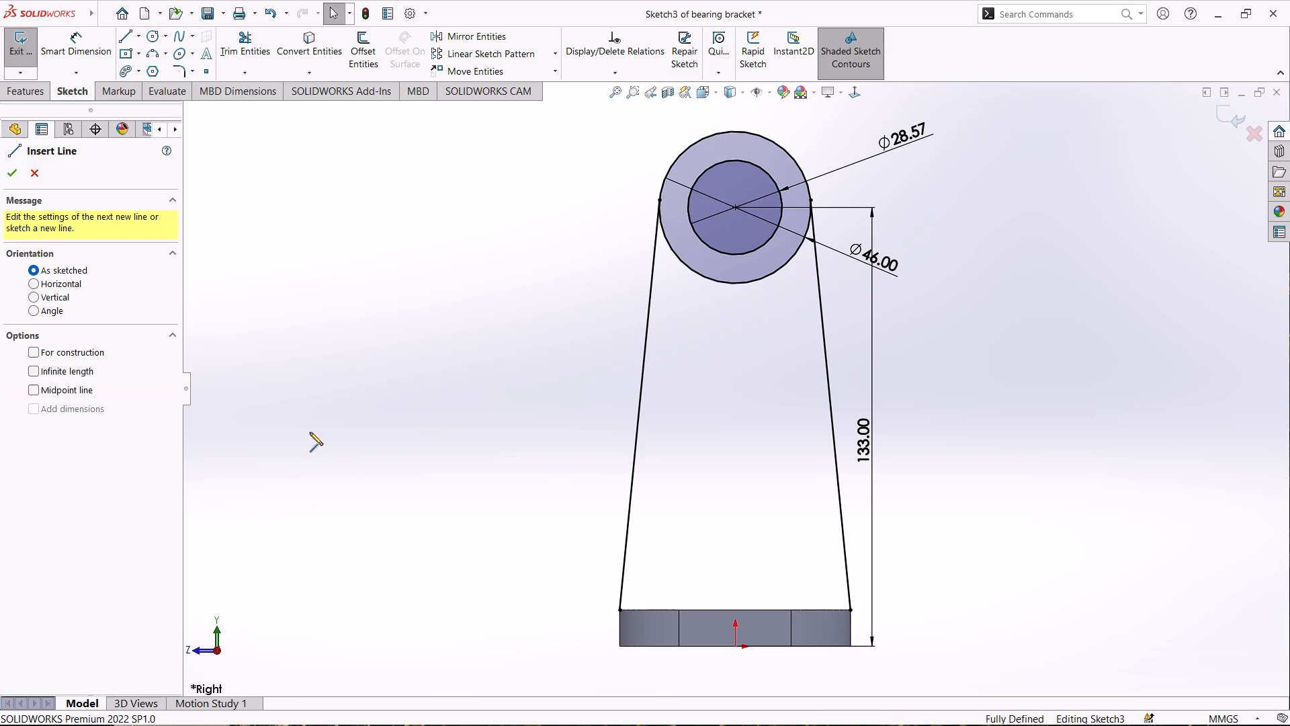
left_click(618, 607)
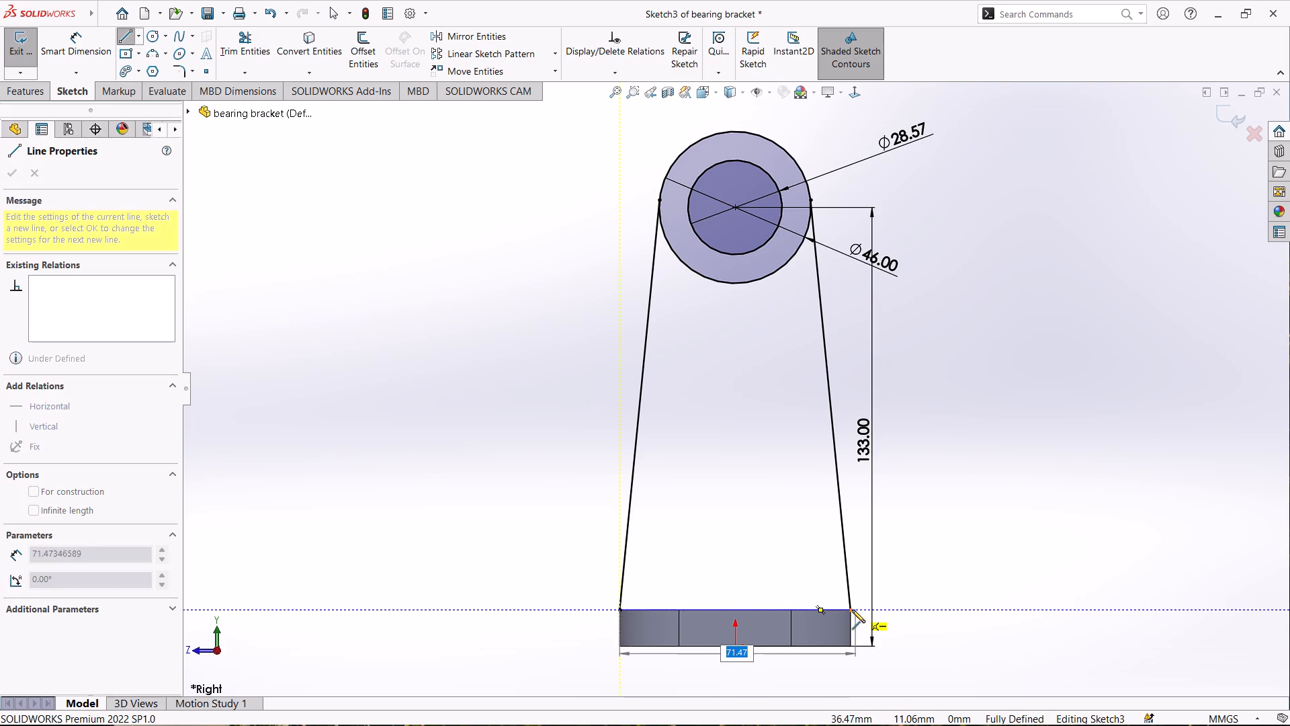
left_click(851, 610)
key("Escape")
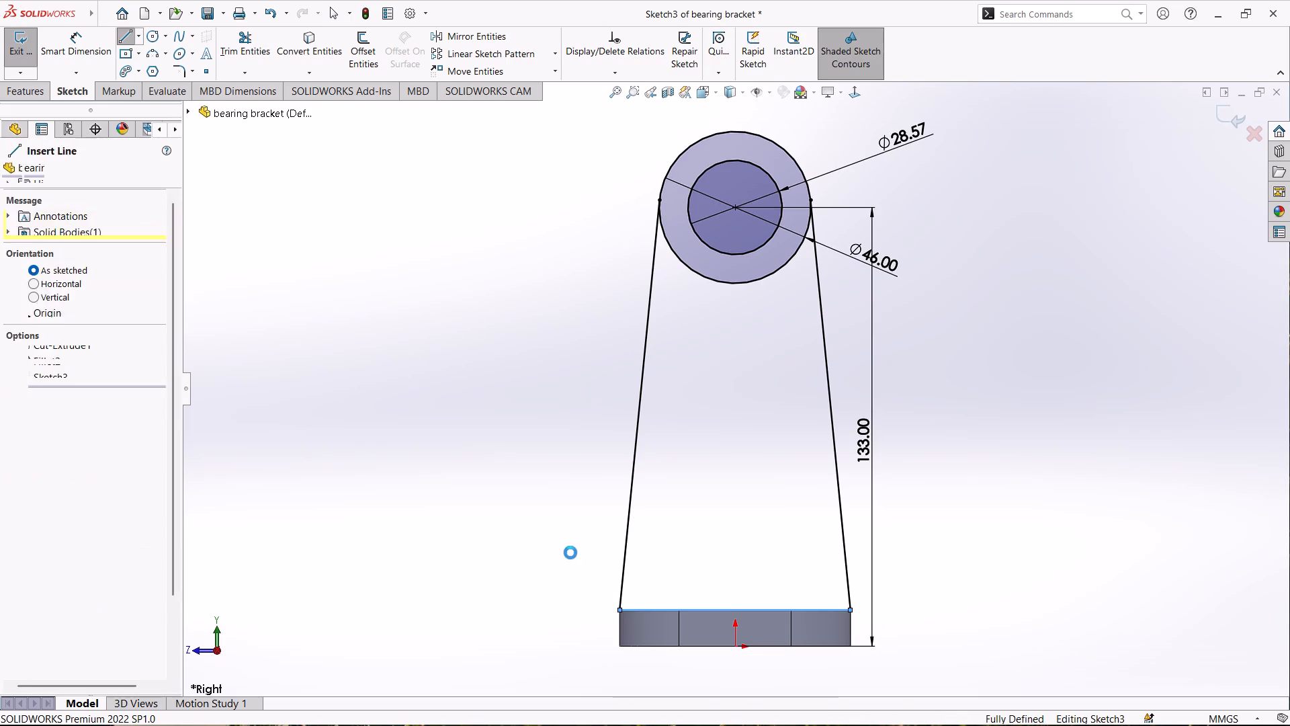
left_click(24, 52)
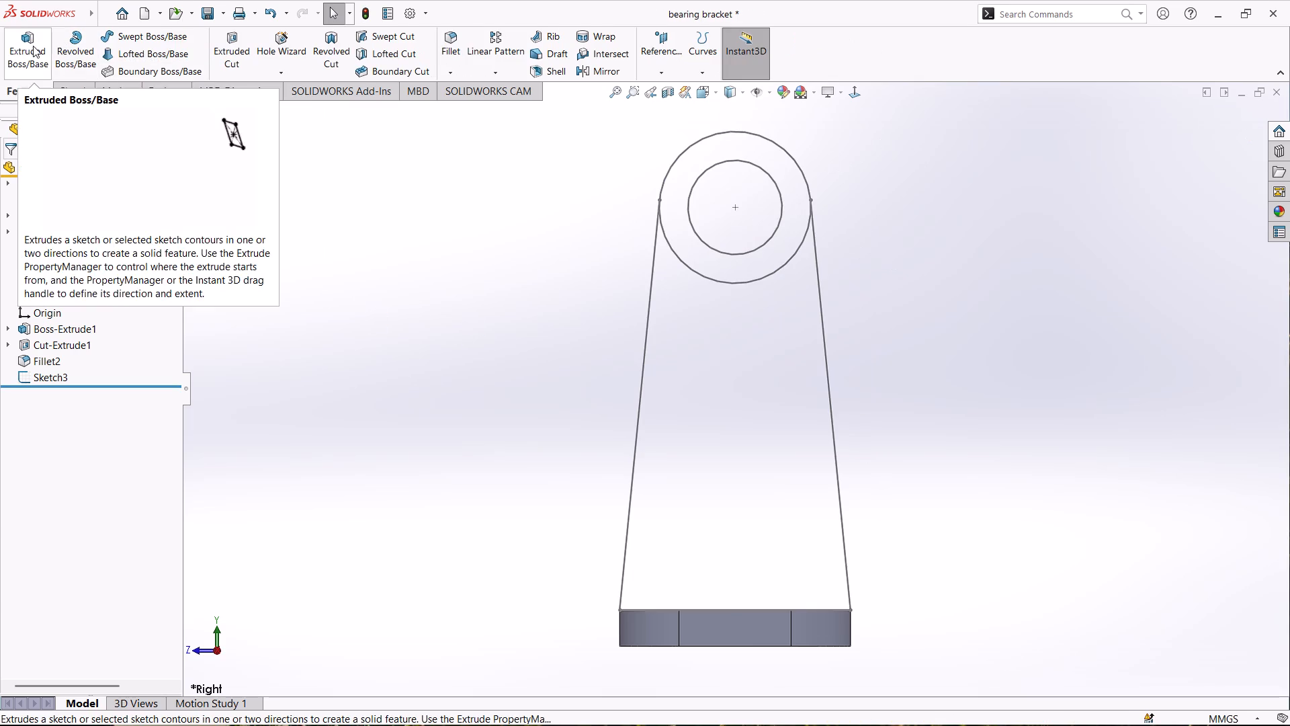
Start a boss extrusion of the support sketch with only the closed area between the side lines, below the outer circle, as its contour.
left_click(30, 46)
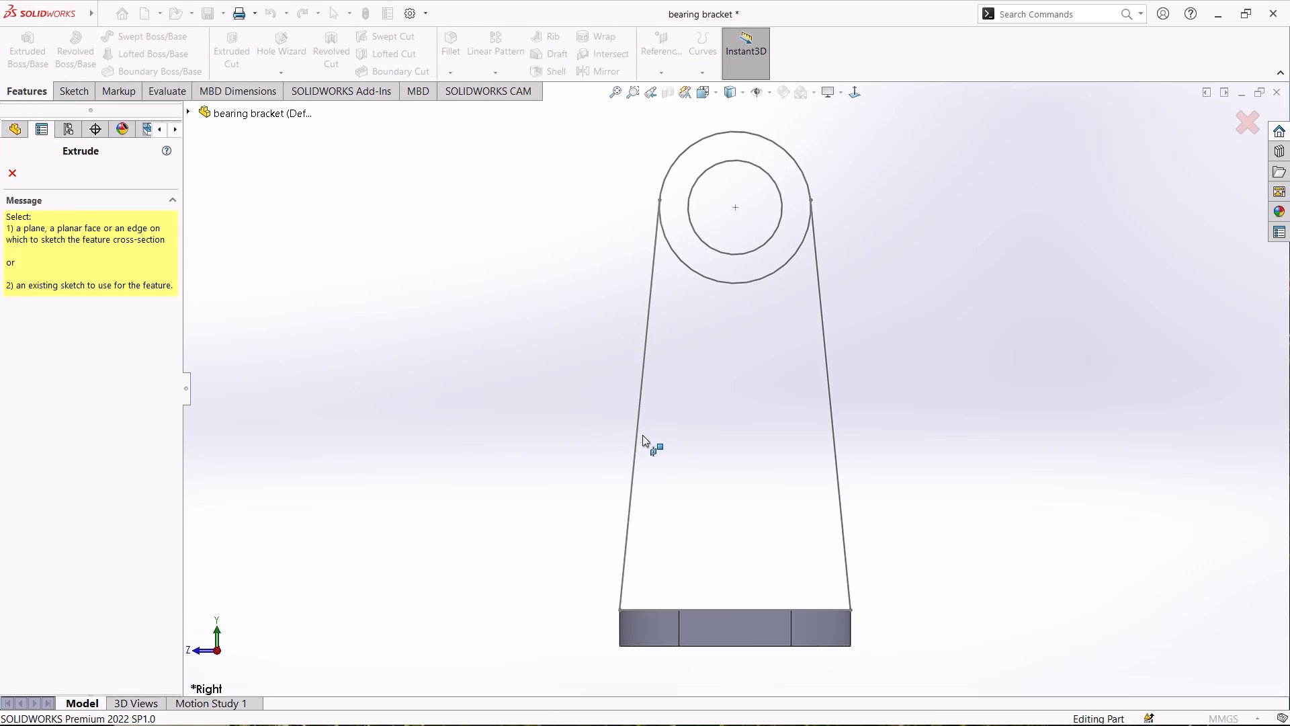
left_click(639, 437)
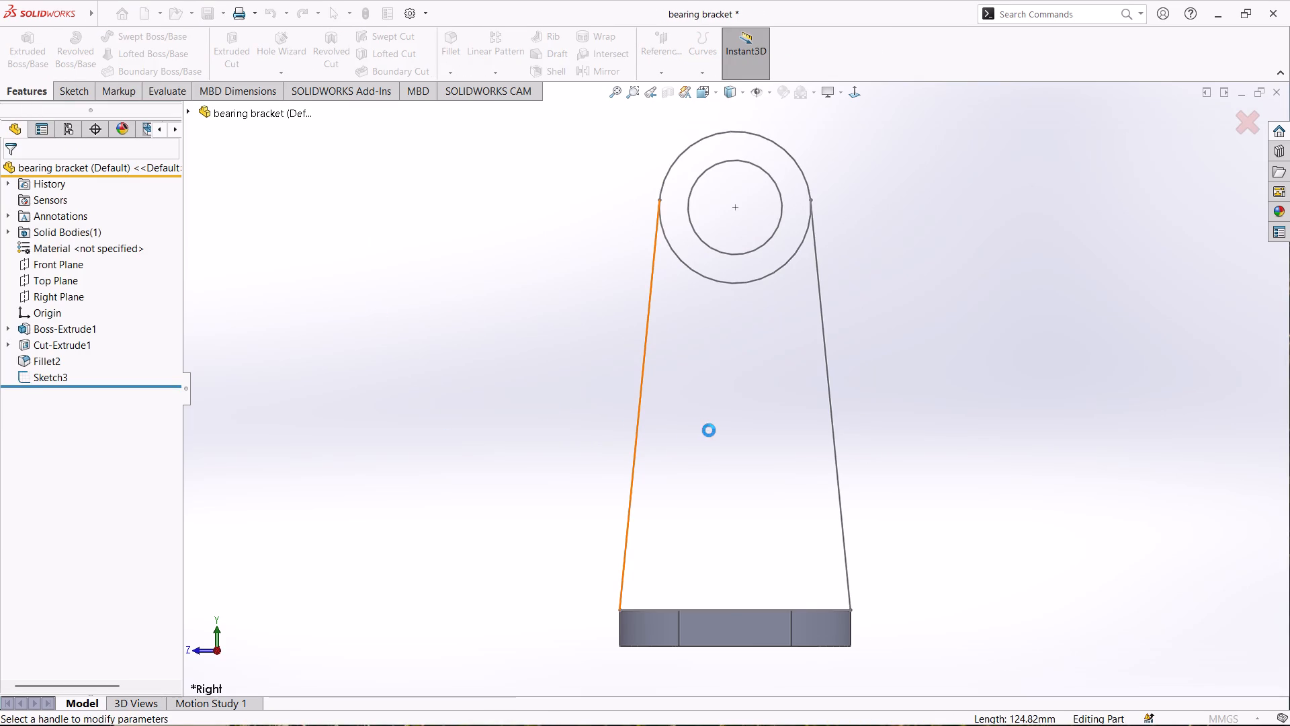
left_click(733, 444)
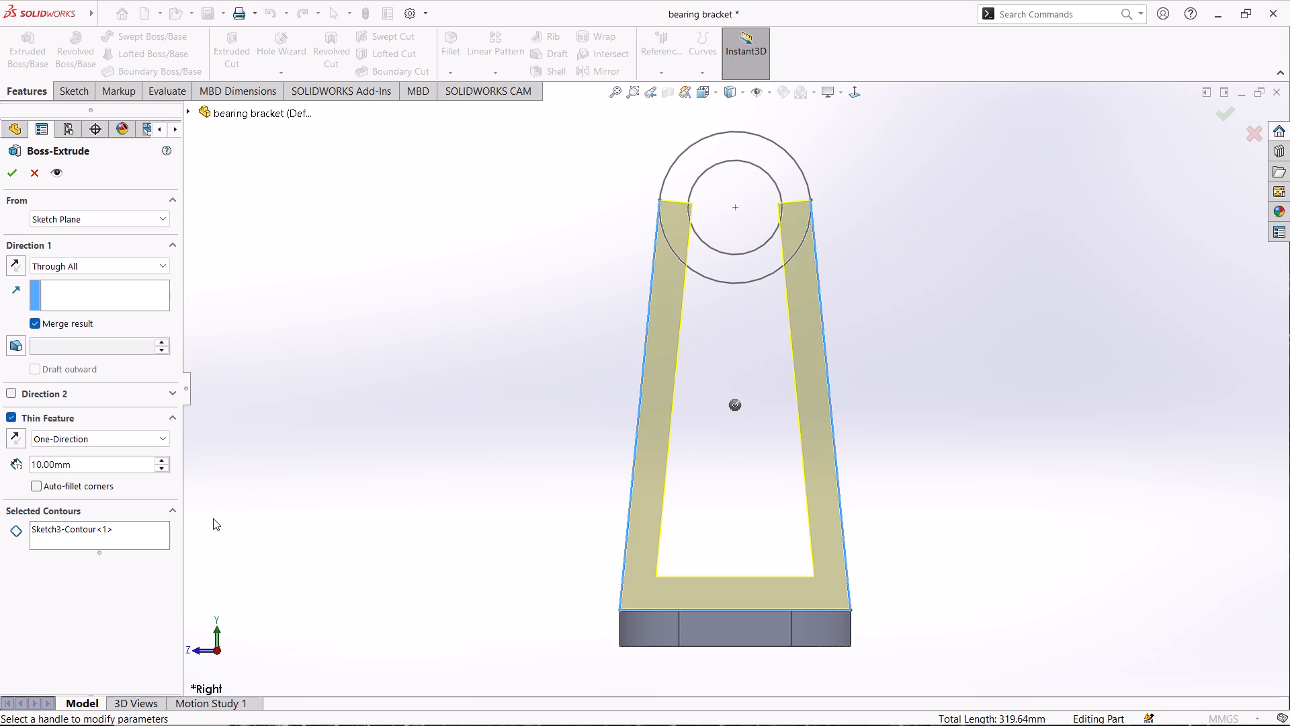
left_click(72, 529)
right_click(72, 529)
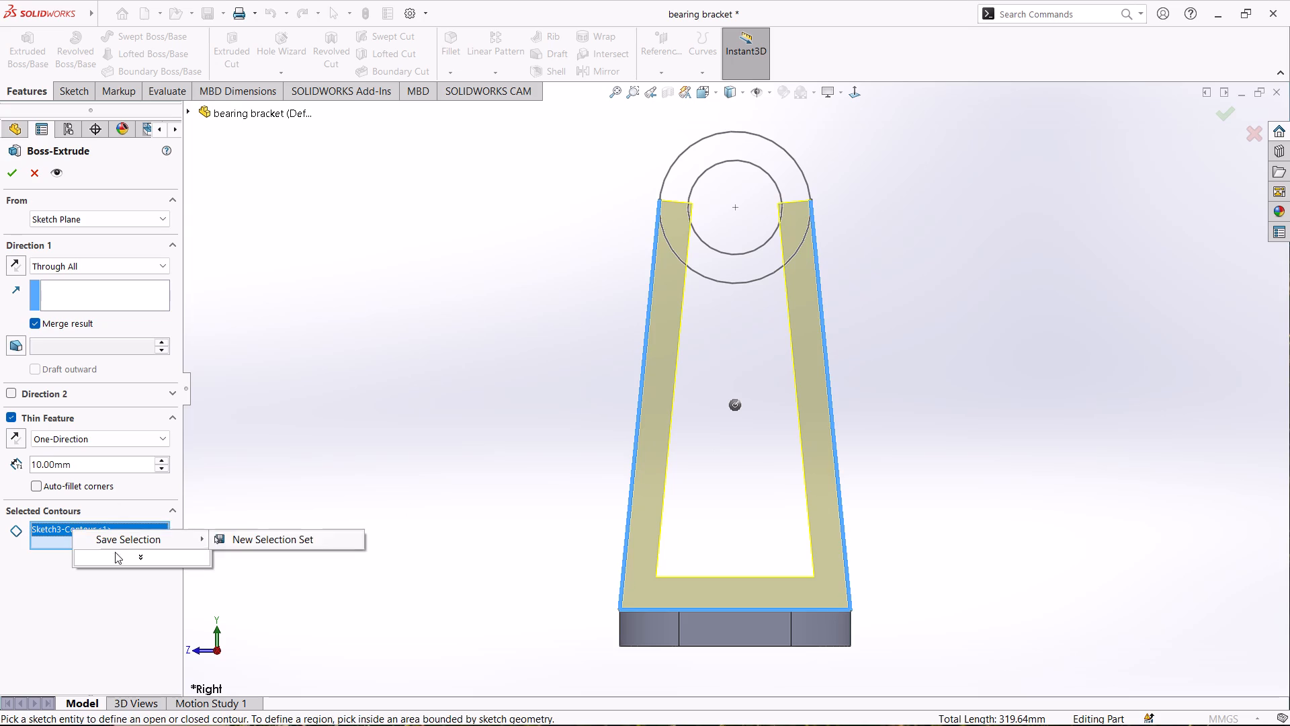
left_click(122, 555)
left_click(139, 540)
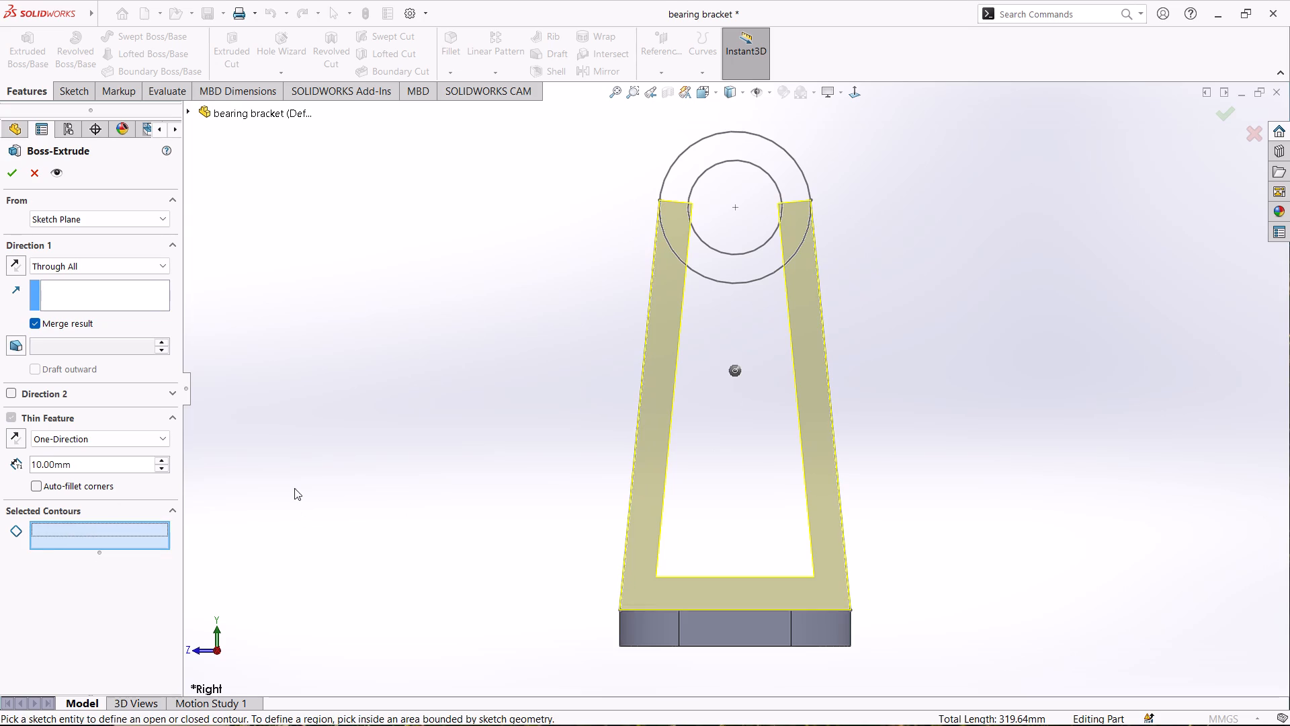
left_click(725, 495)
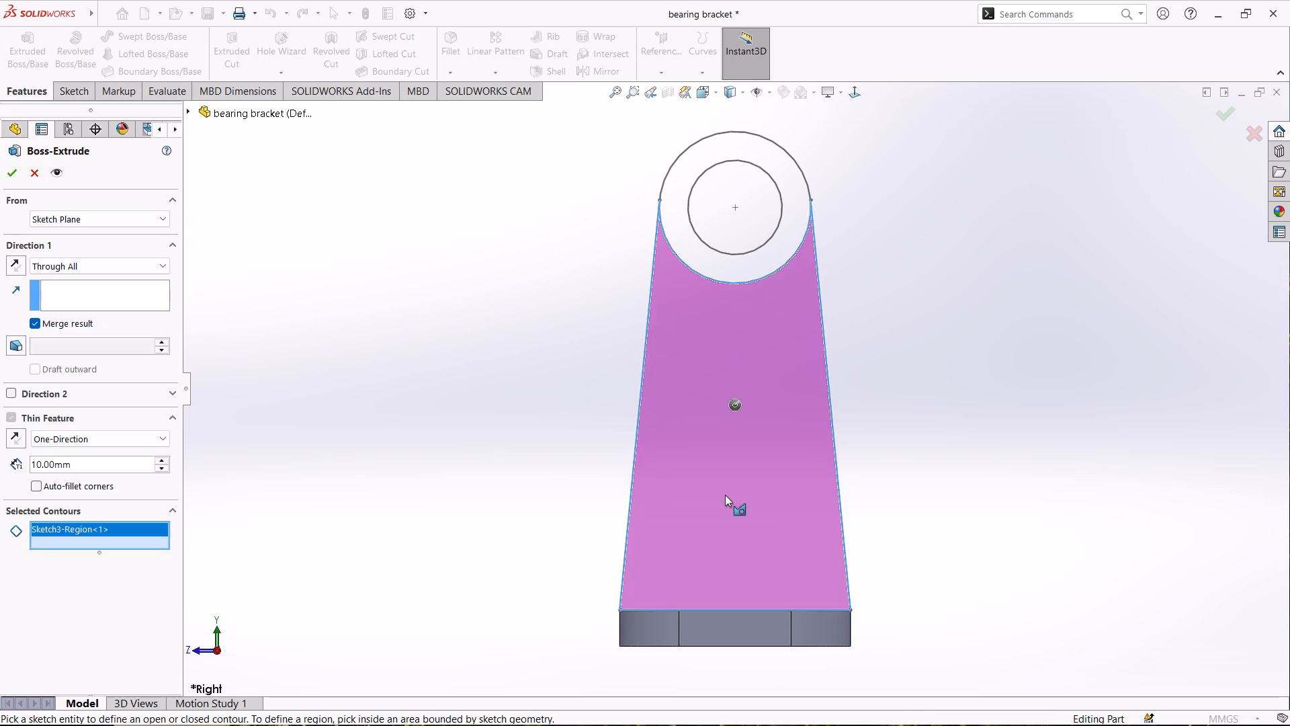
Set the end condition of the support's boss extrusion to Mid Plane.
middle_click_drag(454, 432, 542, 497)
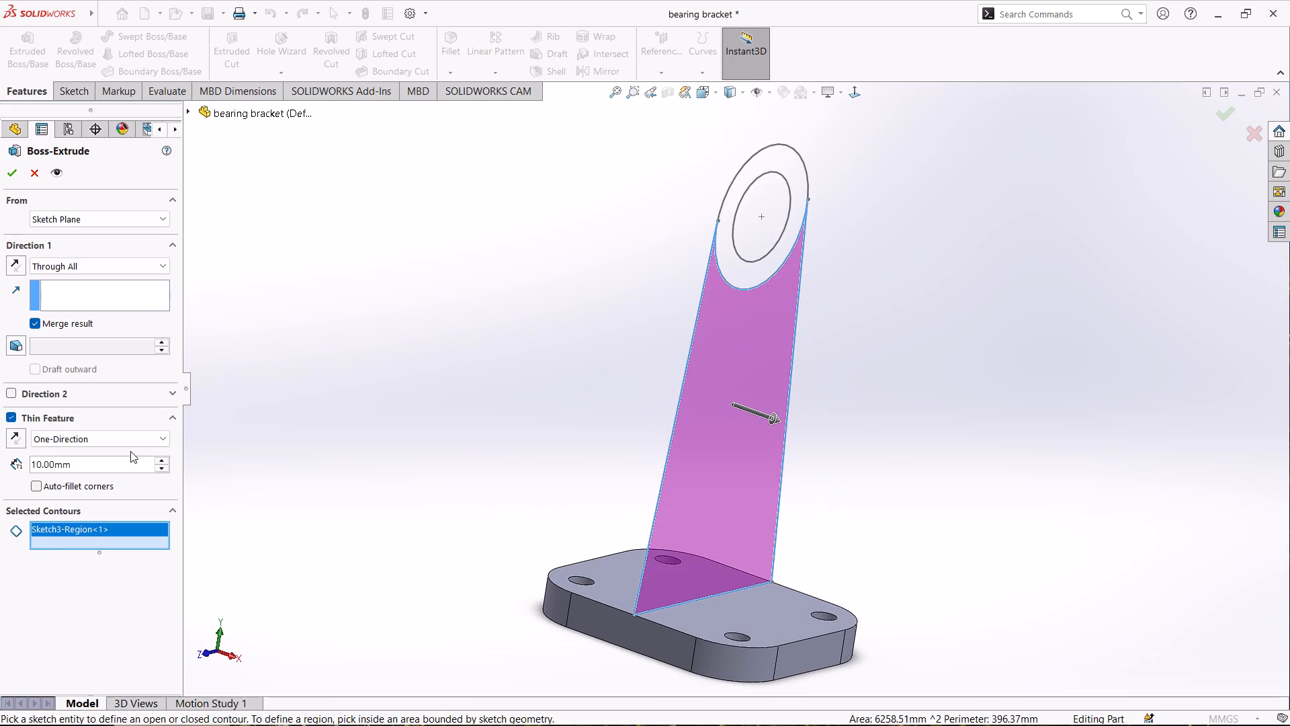
left_click(97, 269)
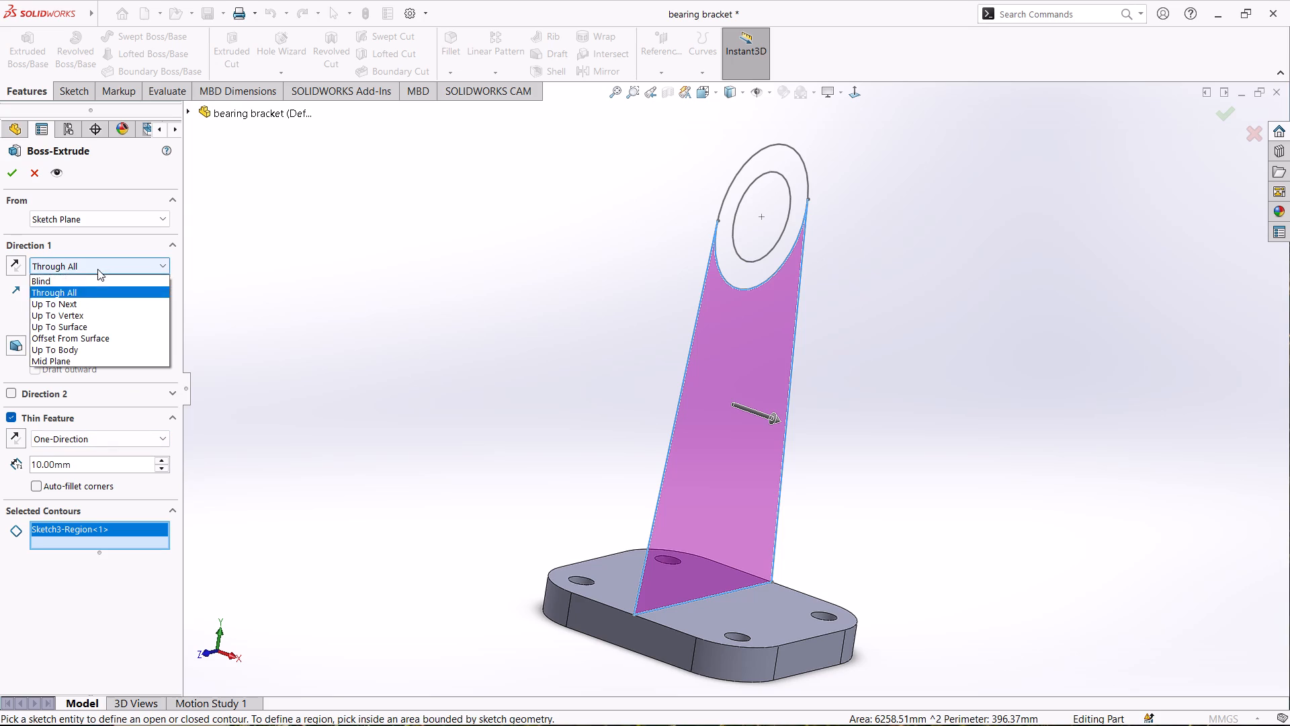
left_click(61, 355)
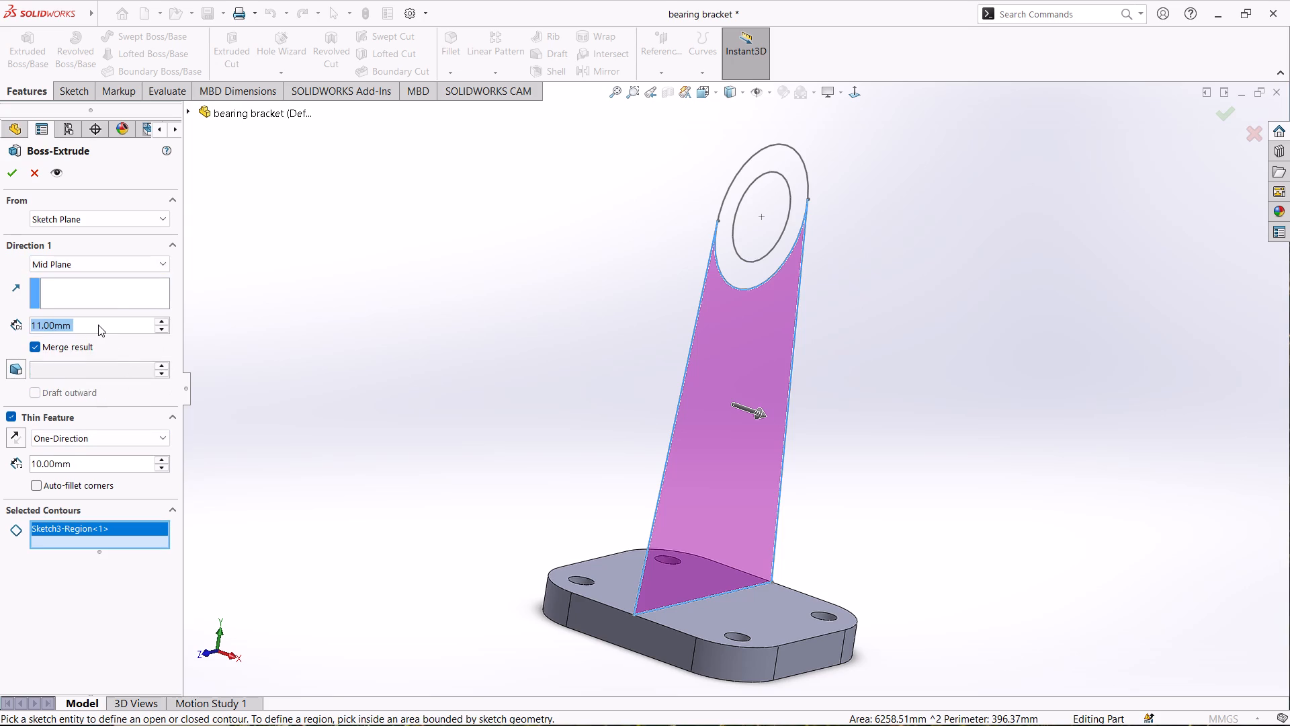
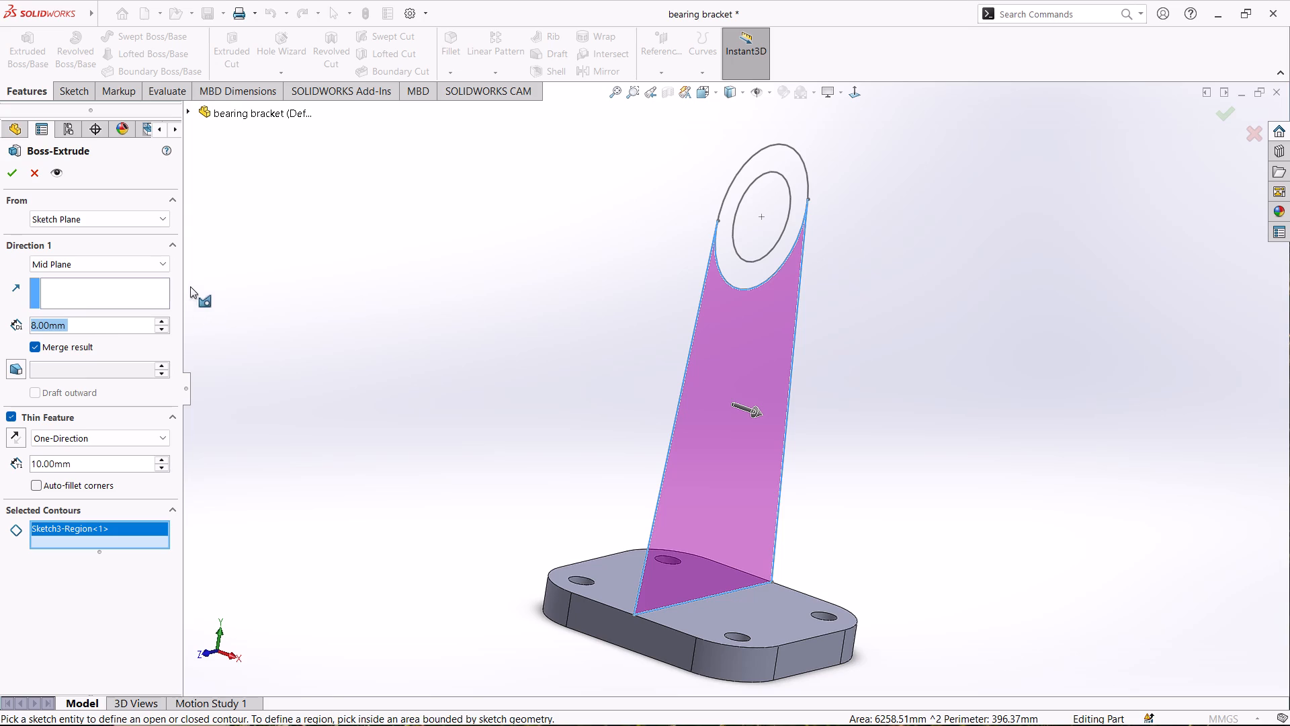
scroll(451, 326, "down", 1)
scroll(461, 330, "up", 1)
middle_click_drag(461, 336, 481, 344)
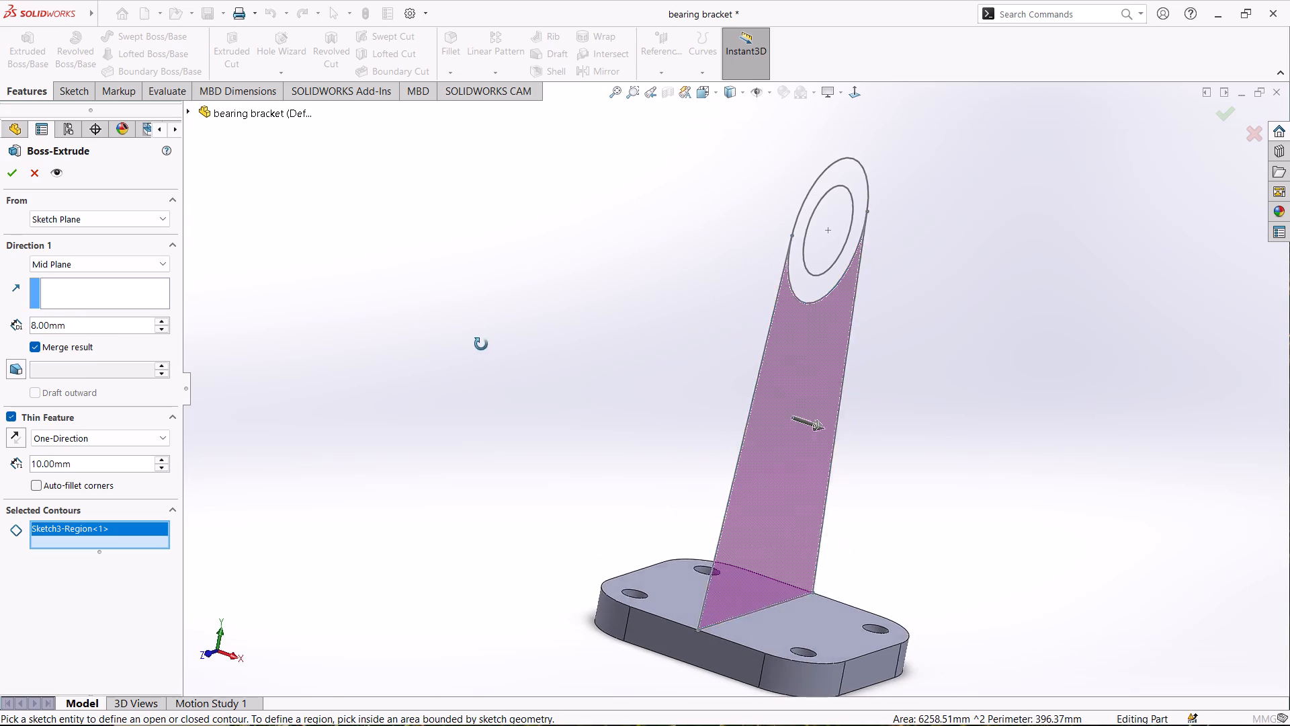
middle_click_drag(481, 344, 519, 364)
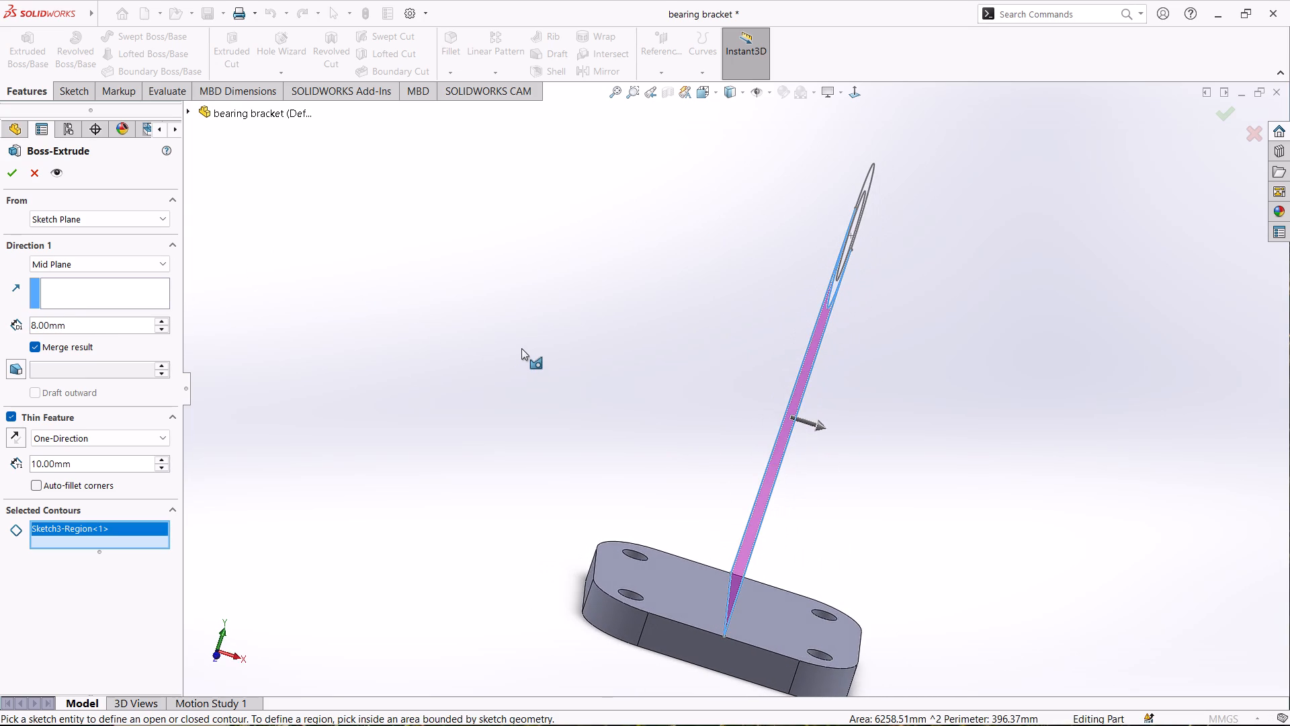
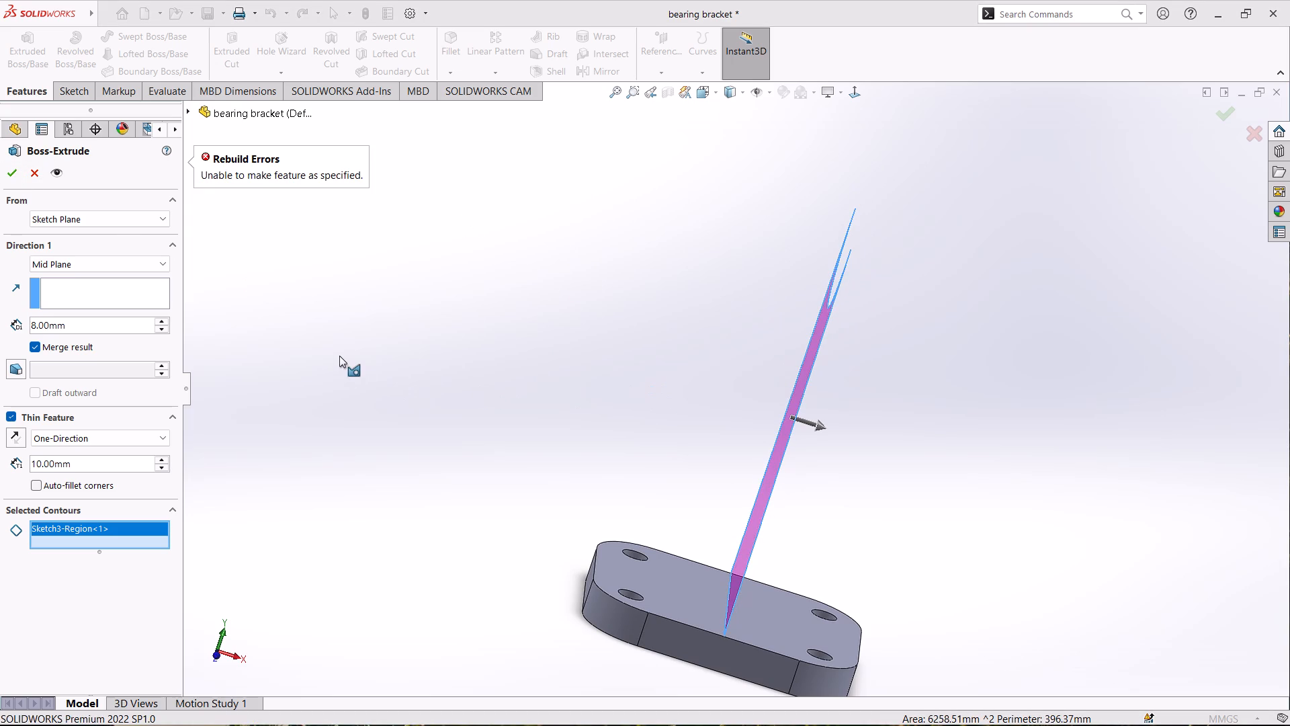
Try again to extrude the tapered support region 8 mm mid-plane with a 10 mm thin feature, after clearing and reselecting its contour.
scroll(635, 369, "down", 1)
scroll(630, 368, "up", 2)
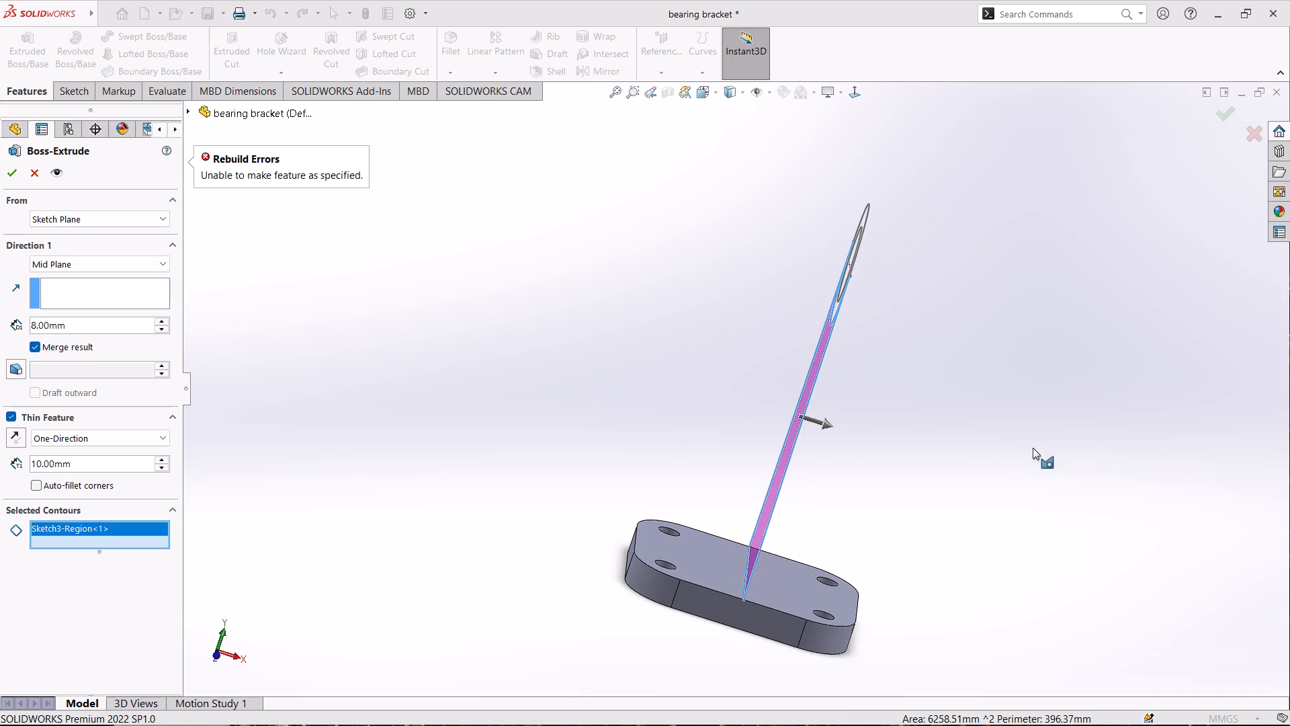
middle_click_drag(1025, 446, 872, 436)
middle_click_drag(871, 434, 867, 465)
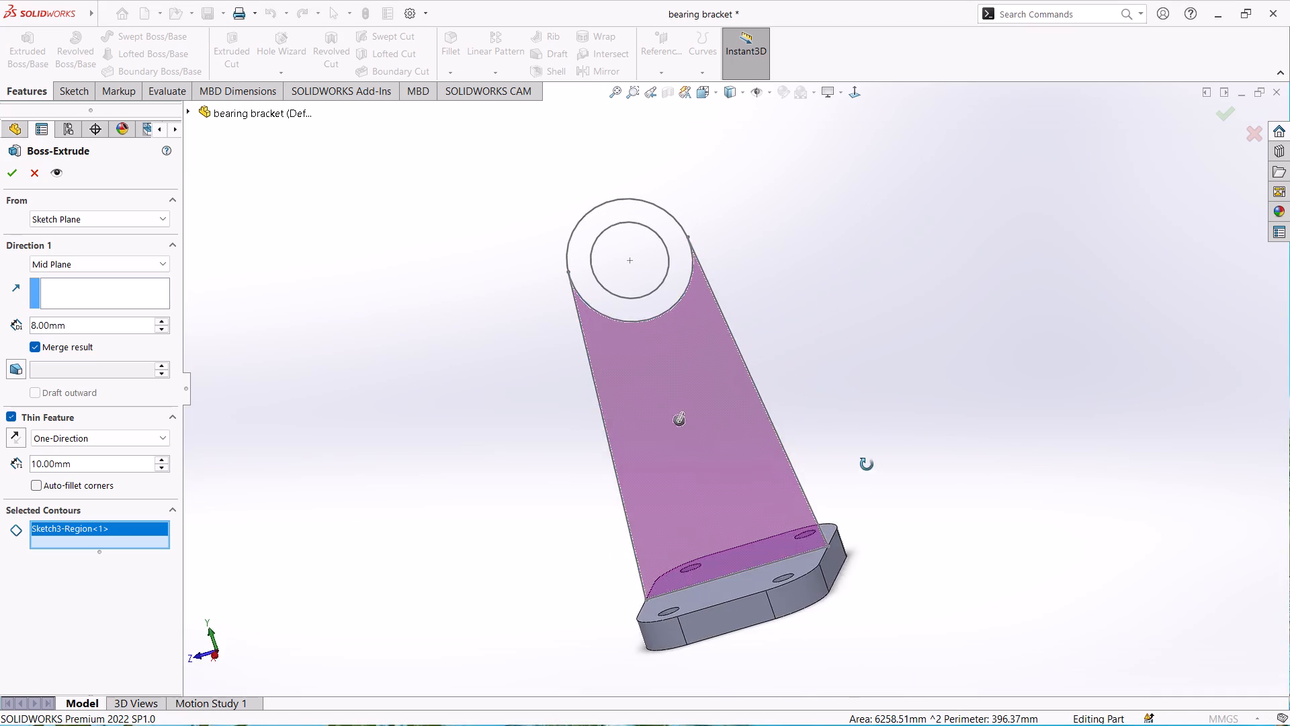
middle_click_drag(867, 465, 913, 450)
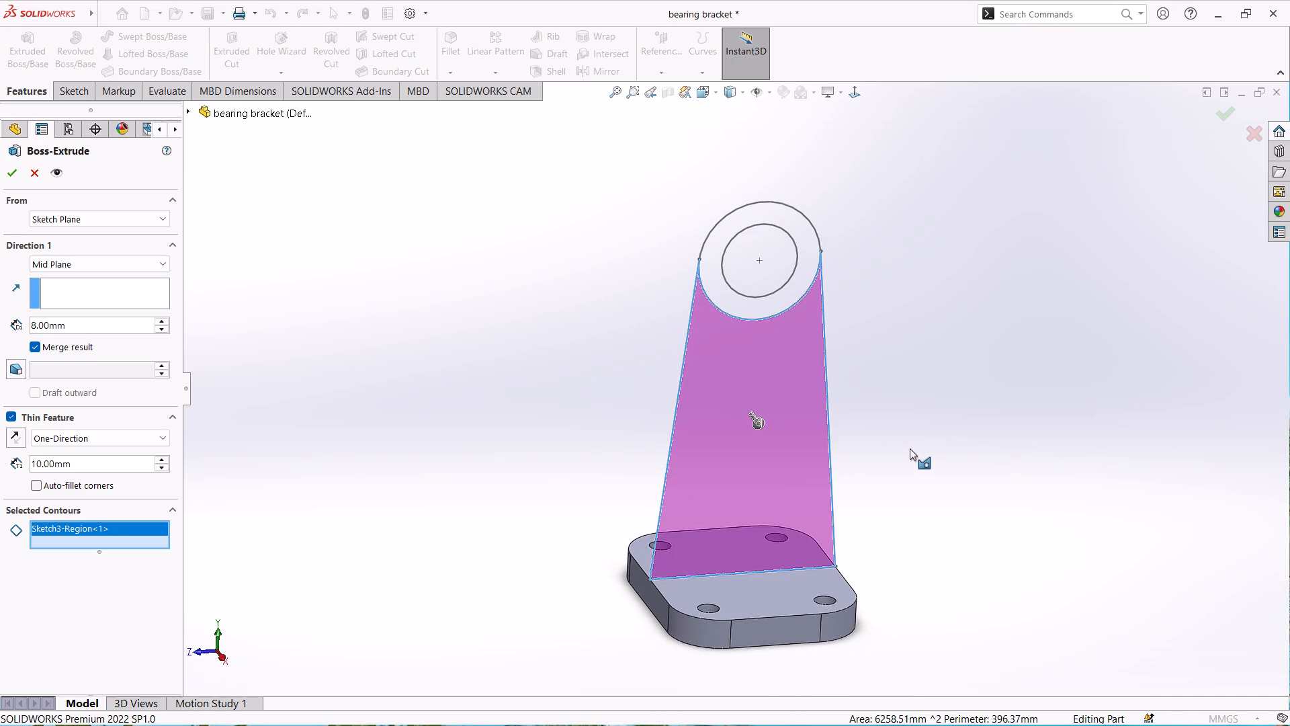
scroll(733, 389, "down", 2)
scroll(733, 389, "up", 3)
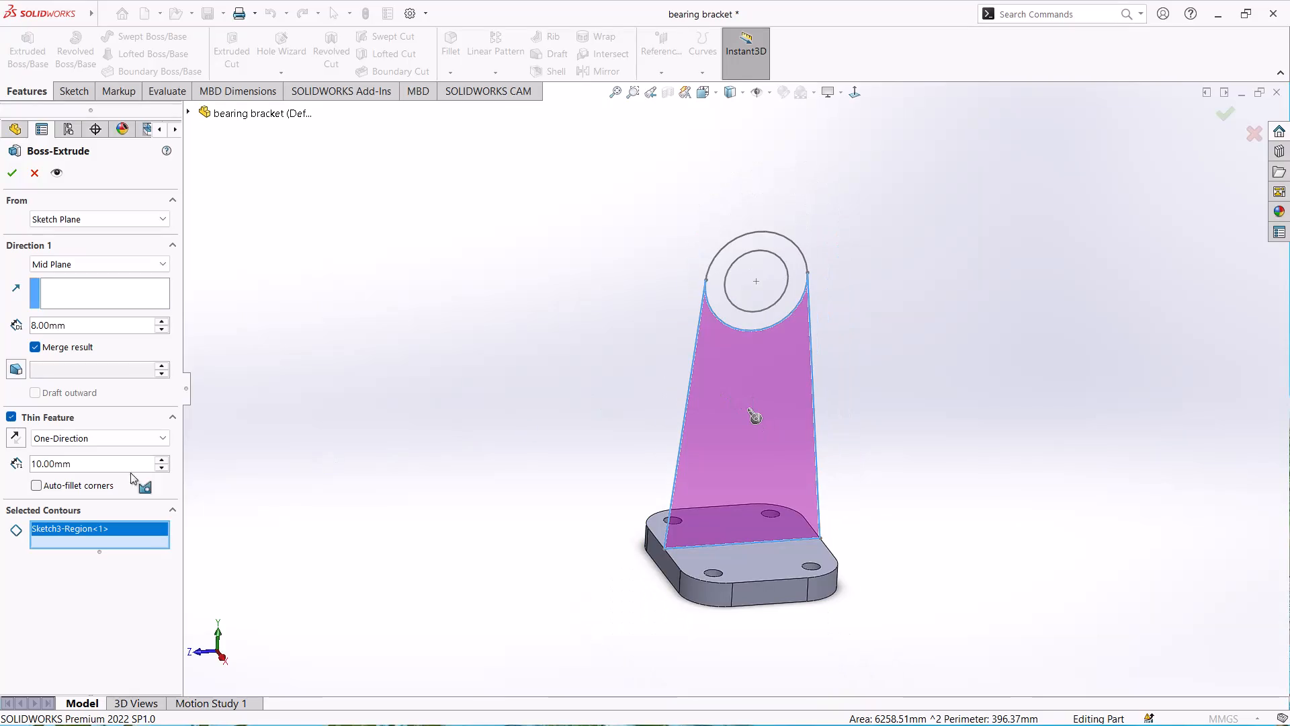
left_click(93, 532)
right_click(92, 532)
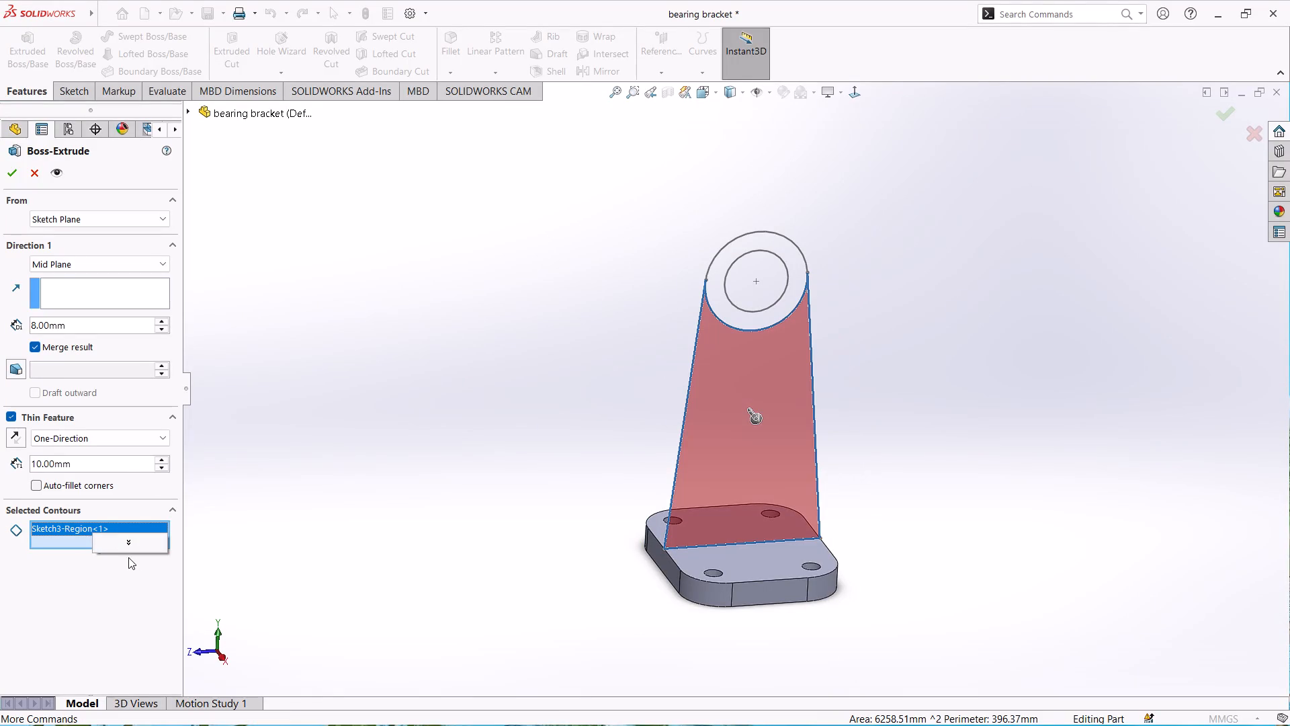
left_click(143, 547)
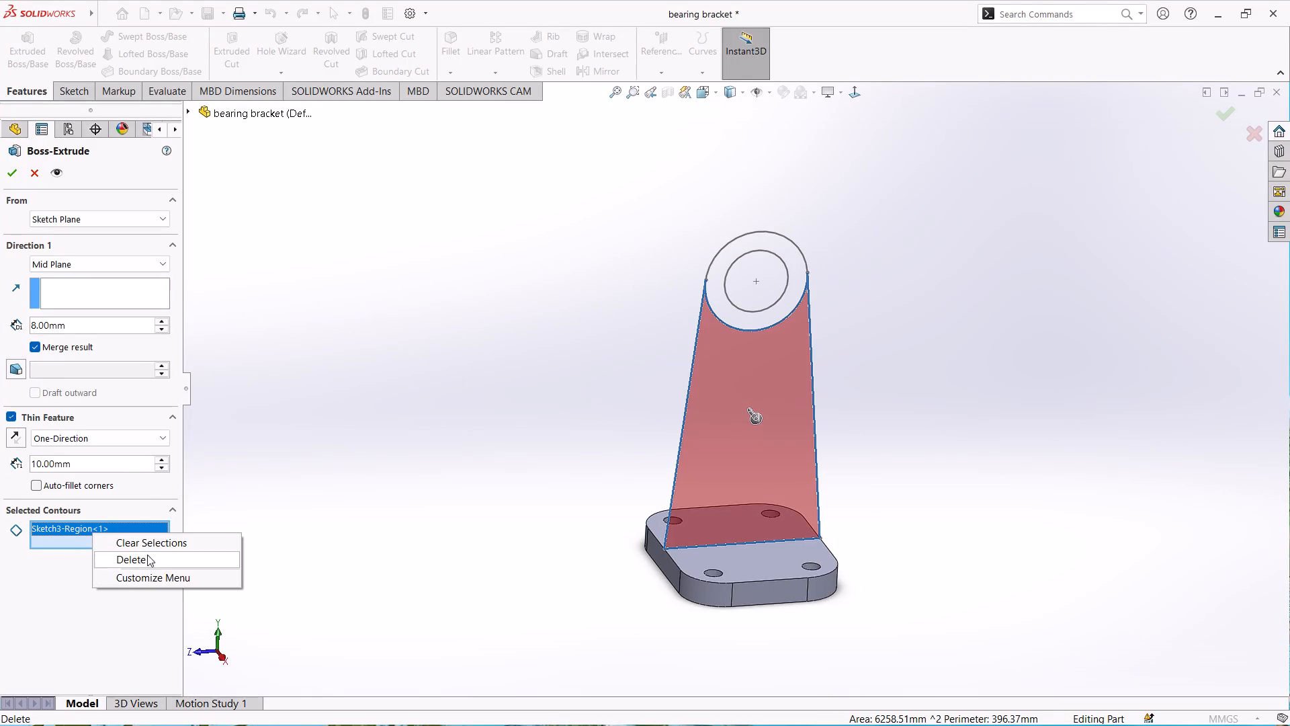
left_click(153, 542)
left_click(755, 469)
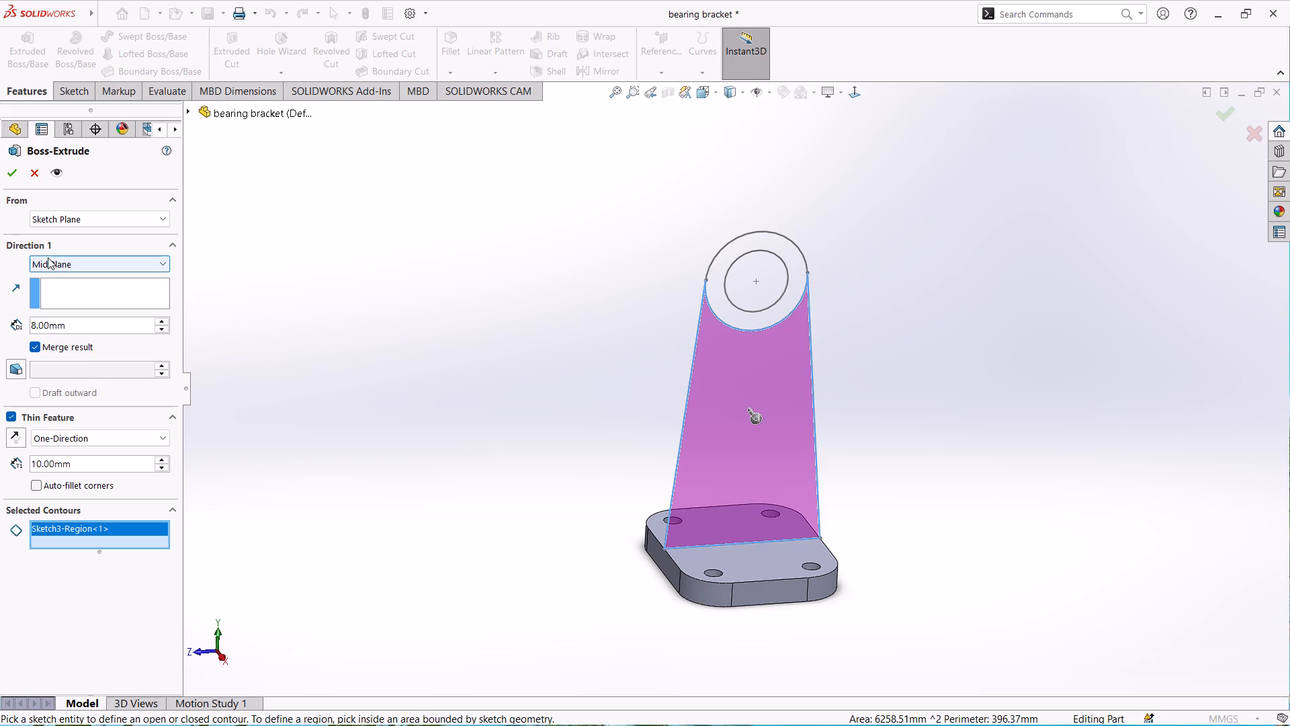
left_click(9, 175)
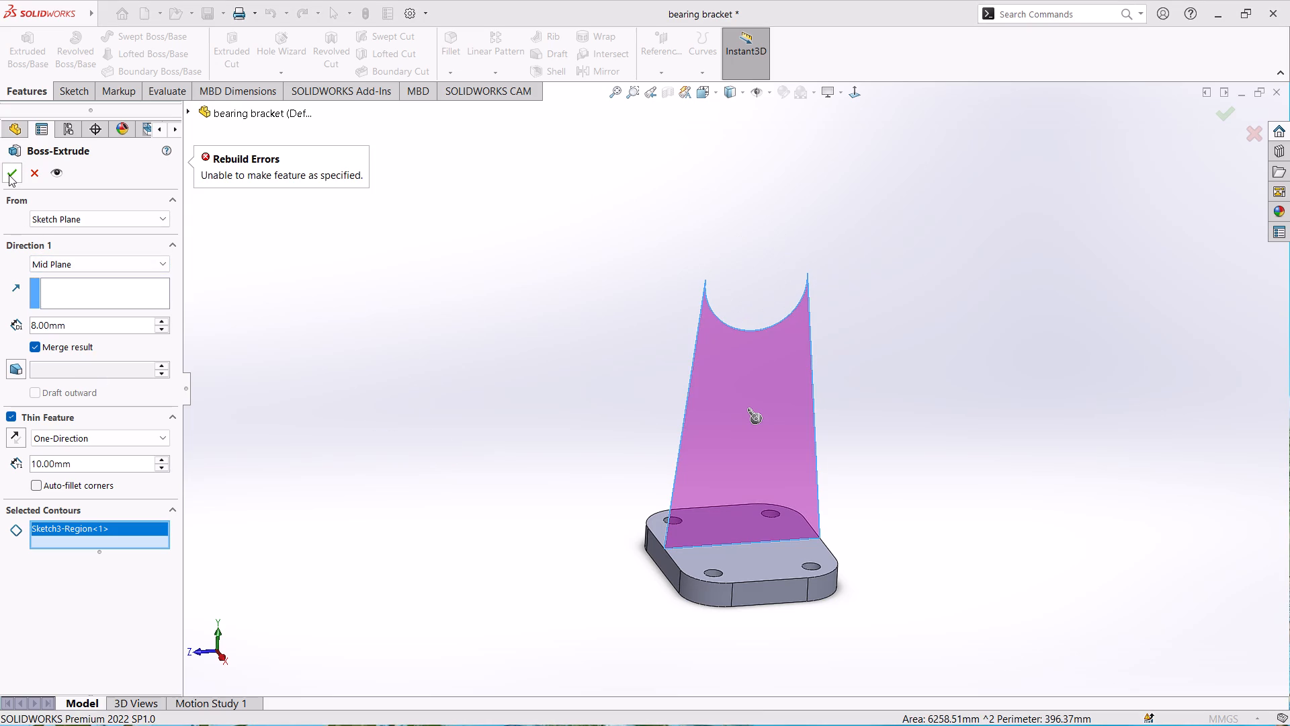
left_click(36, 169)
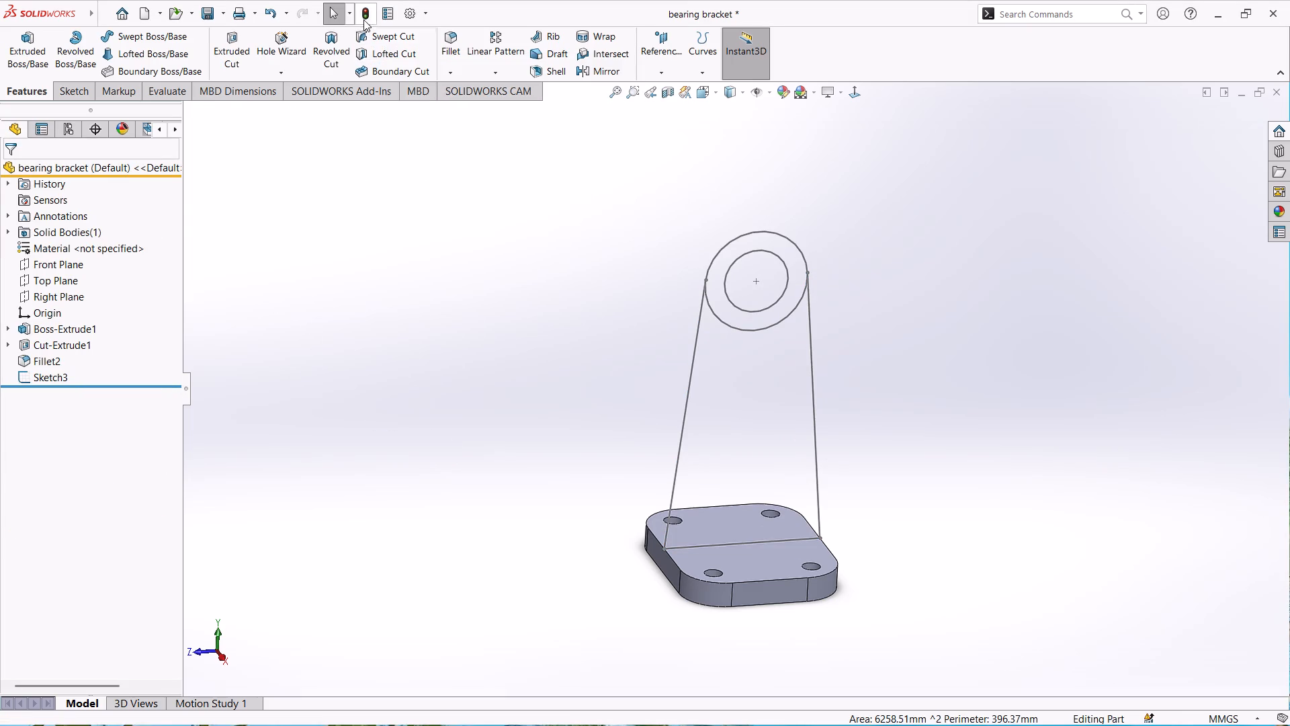
Rebuild the model.
left_click(363, 15)
Open the support profile sketch, Sketch3, for editing.
scroll(756, 477, "down", 1)
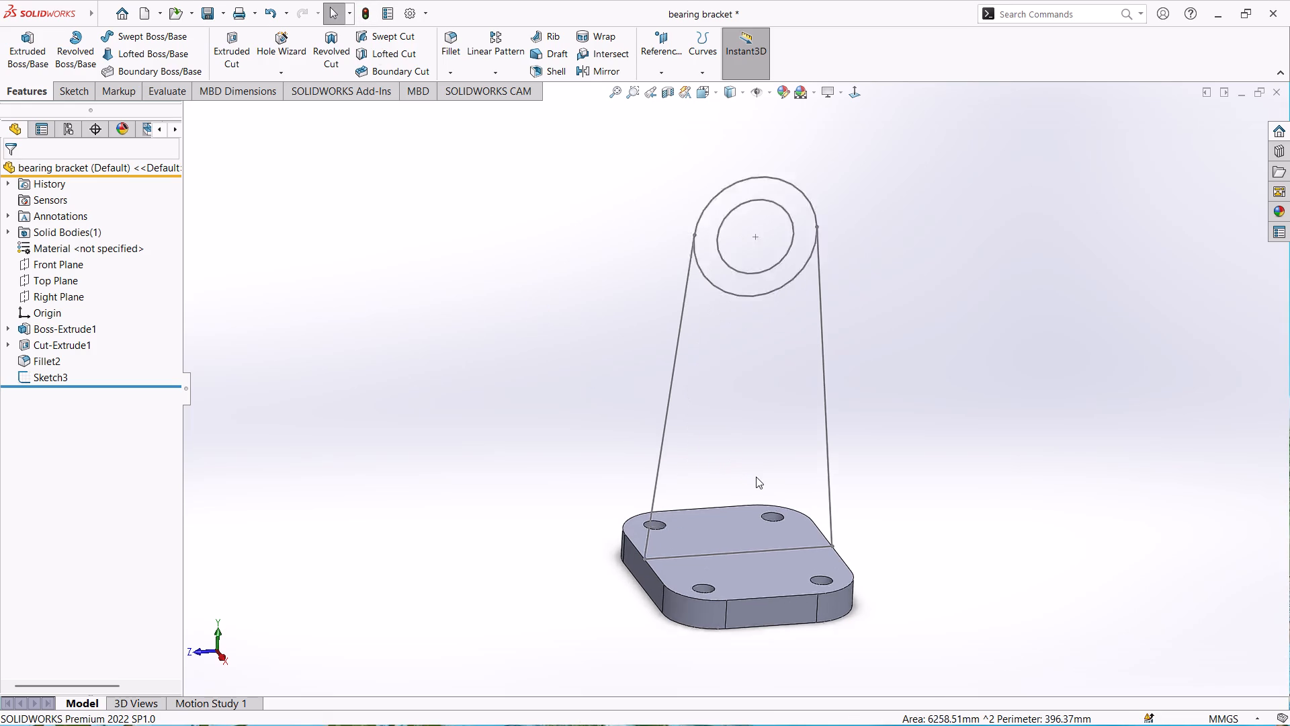
scroll(756, 477, "down", 3)
scroll(701, 639, "down", 3)
scroll(695, 629, "up", 4)
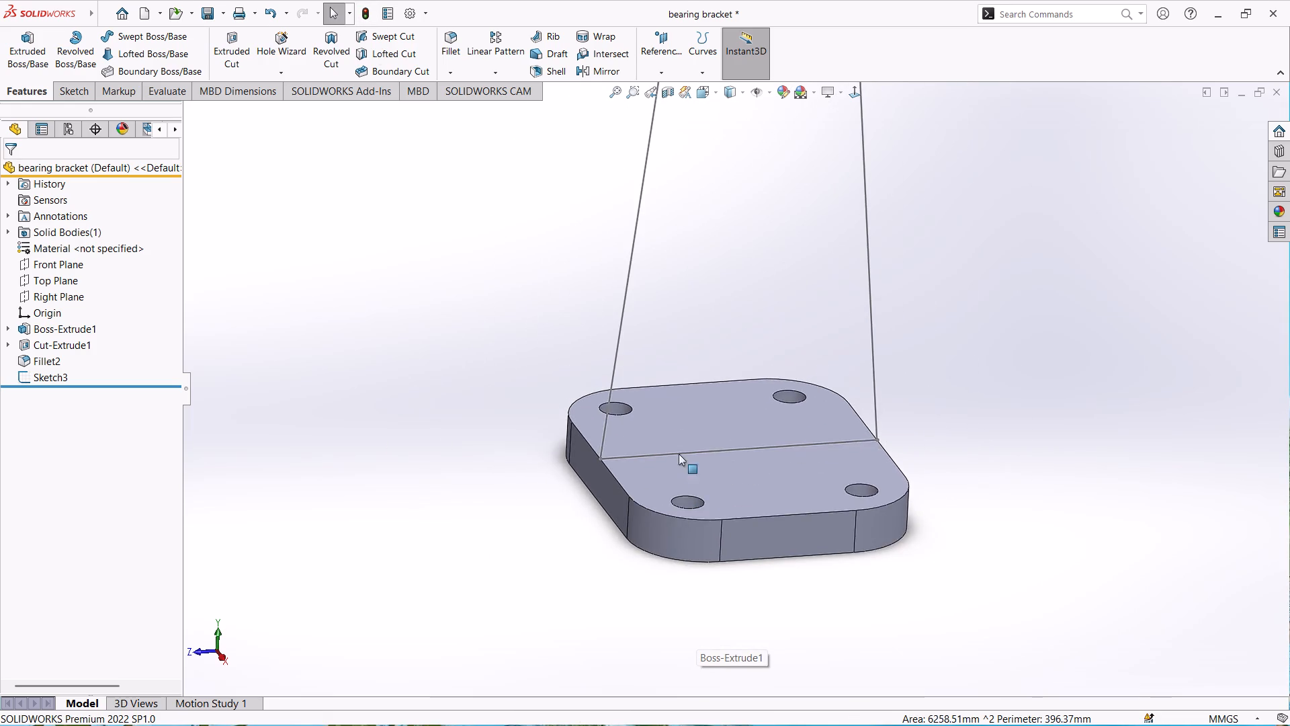
scroll(695, 339, "up", 2)
scroll(744, 243, "down", 2)
scroll(744, 243, "up", 2)
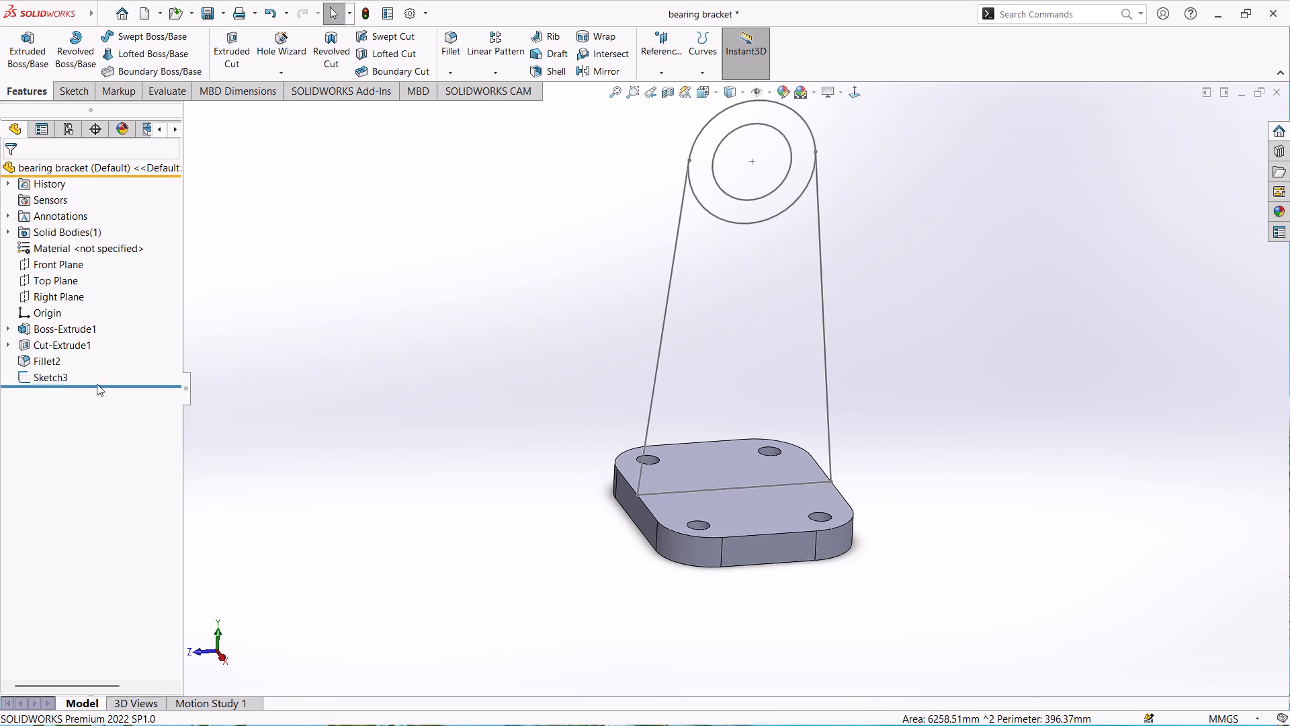
right_click(44, 381)
left_click(58, 346)
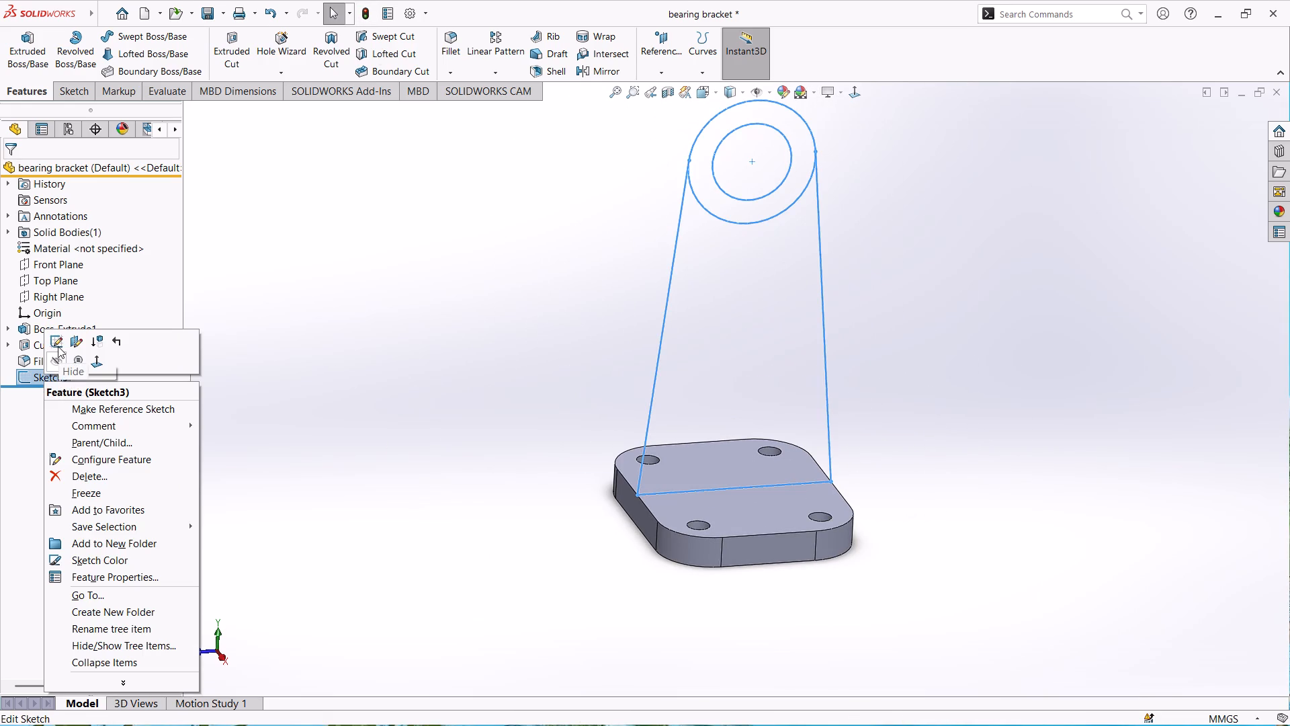
Examine the support profile's lower corners, where its sloping sides meet the base plate's top edge.
scroll(779, 391, "down", 2)
scroll(777, 396, "up", 1)
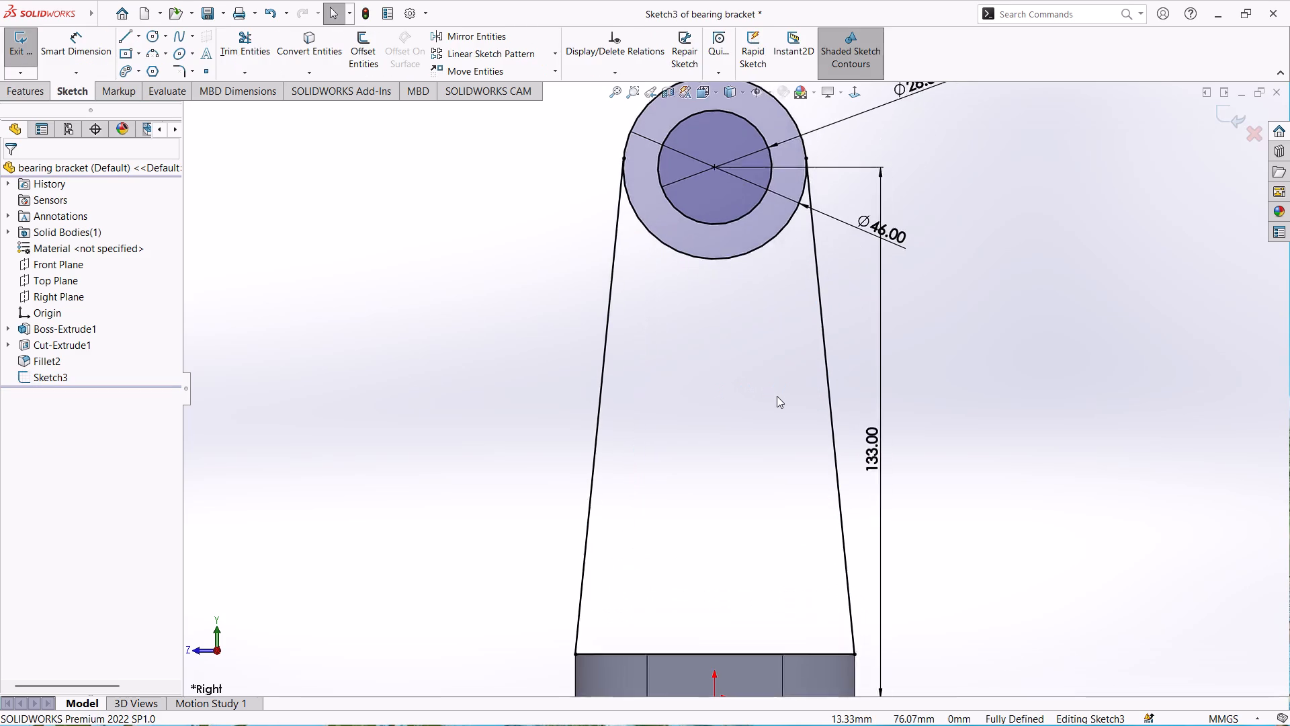
scroll(777, 396, "up", 1)
scroll(826, 624, "down", 4)
scroll(799, 546, "down", 2)
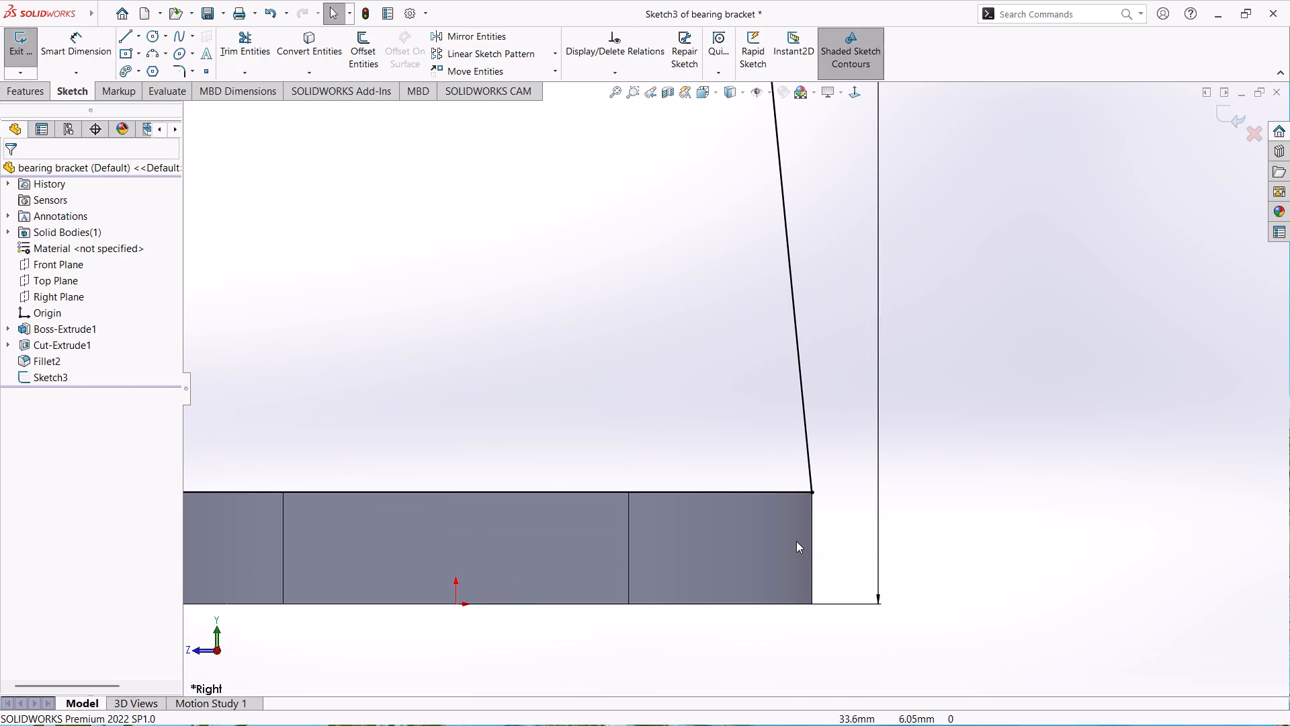
scroll(300, 444, "up", 4)
scroll(429, 424, "down", 3)
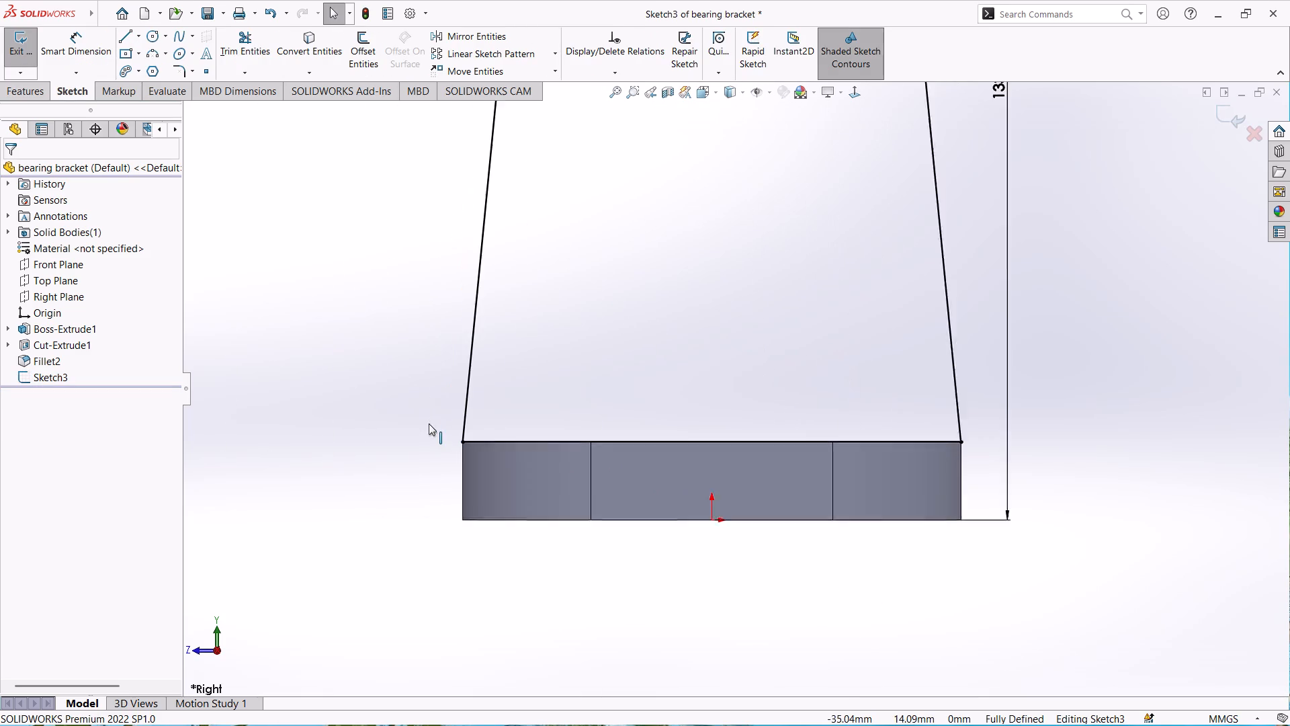
scroll(433, 421, "up", 3)
scroll(676, 346, "up", 4)
scroll(743, 323, "down", 2)
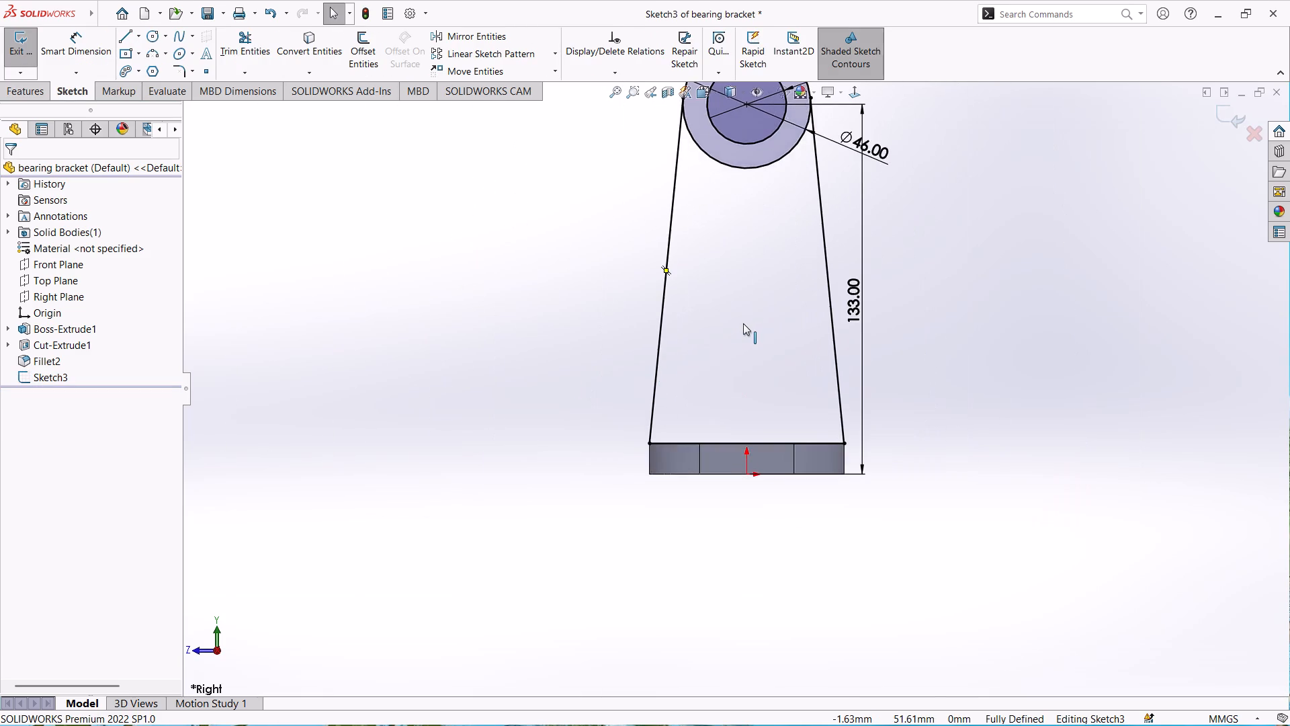
Convert the 46 mm outer circle of the support profile to construction geometry.
scroll(743, 323, "up", 2)
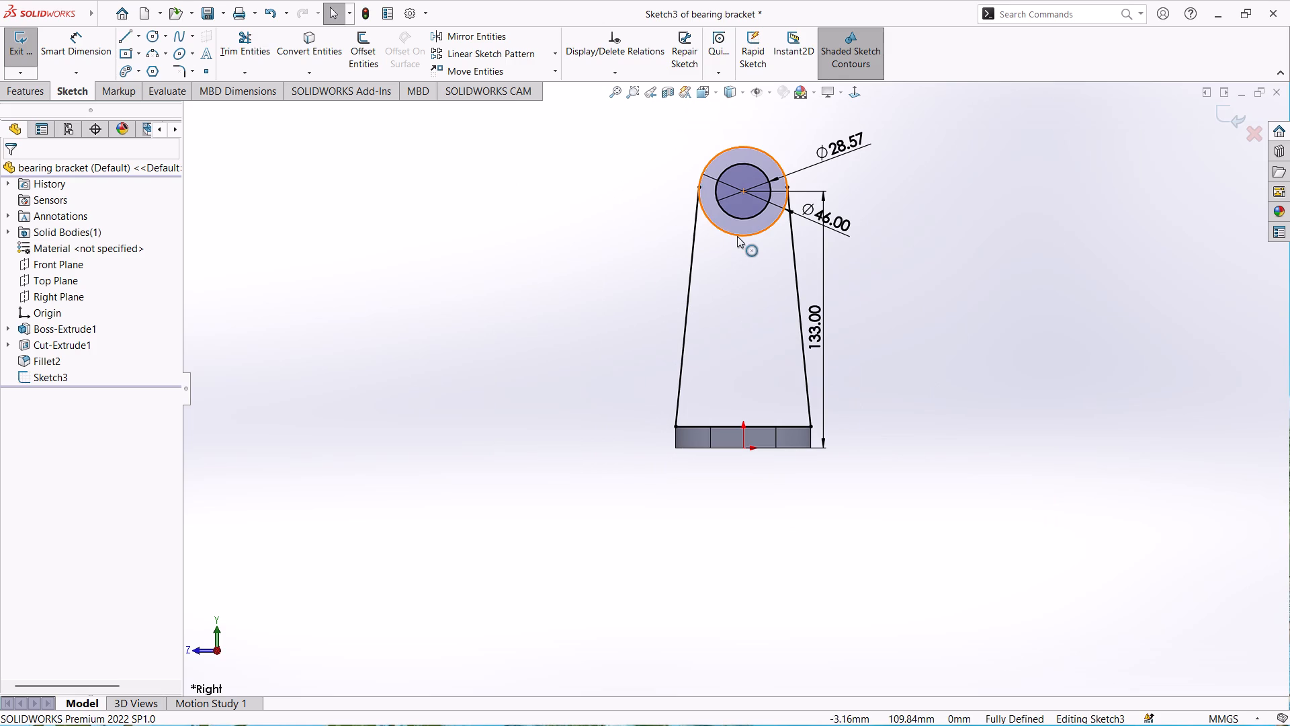
scroll(759, 232, "down", 3)
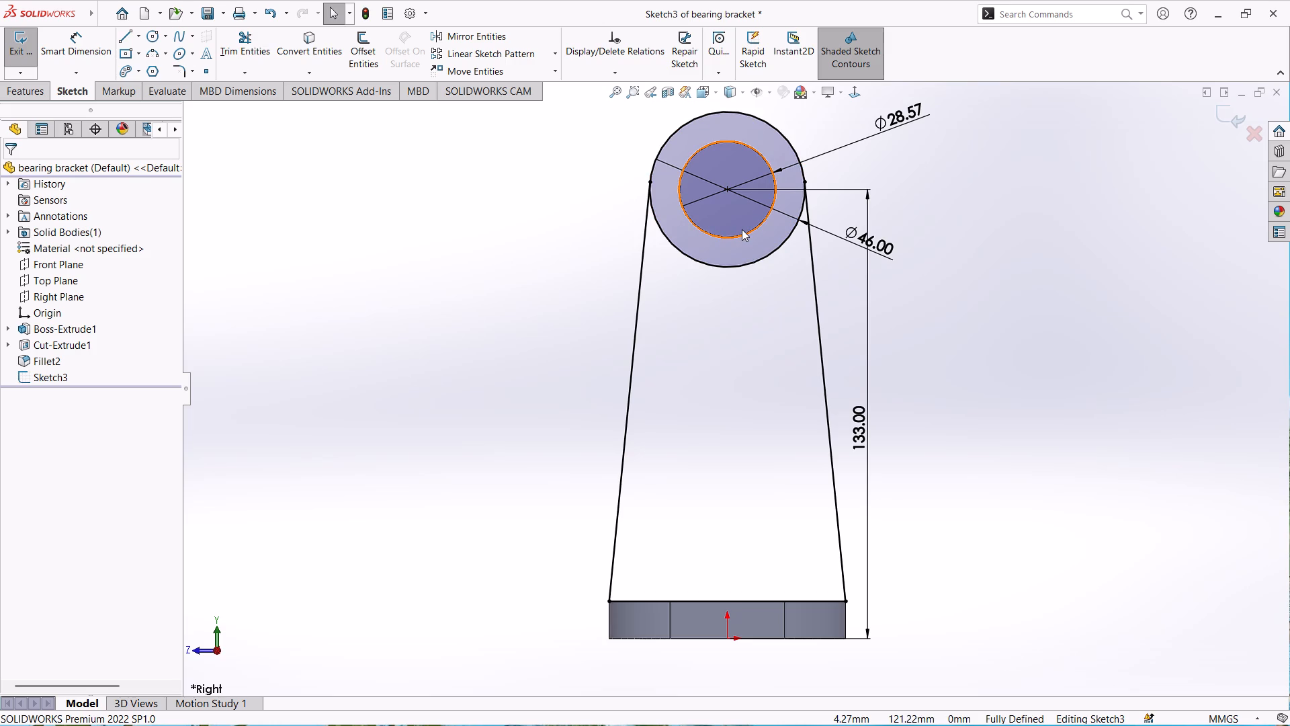
left_click(723, 264)
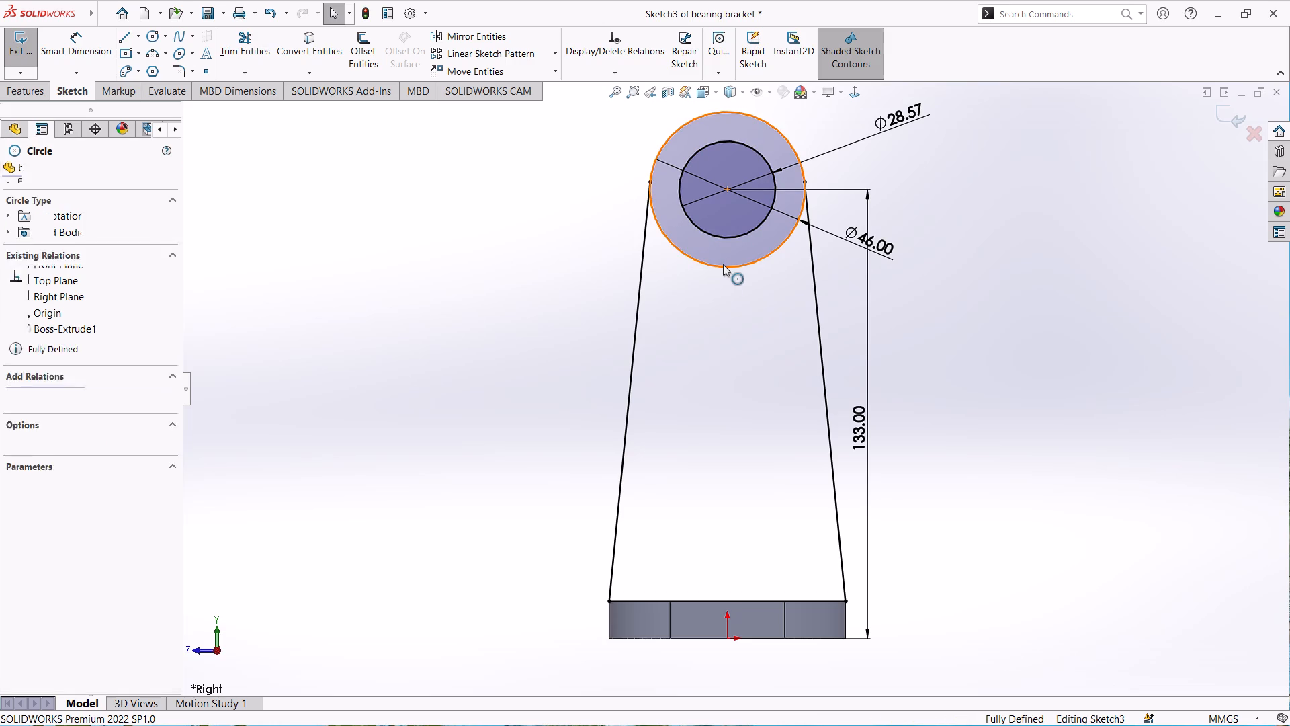
left_click(780, 225)
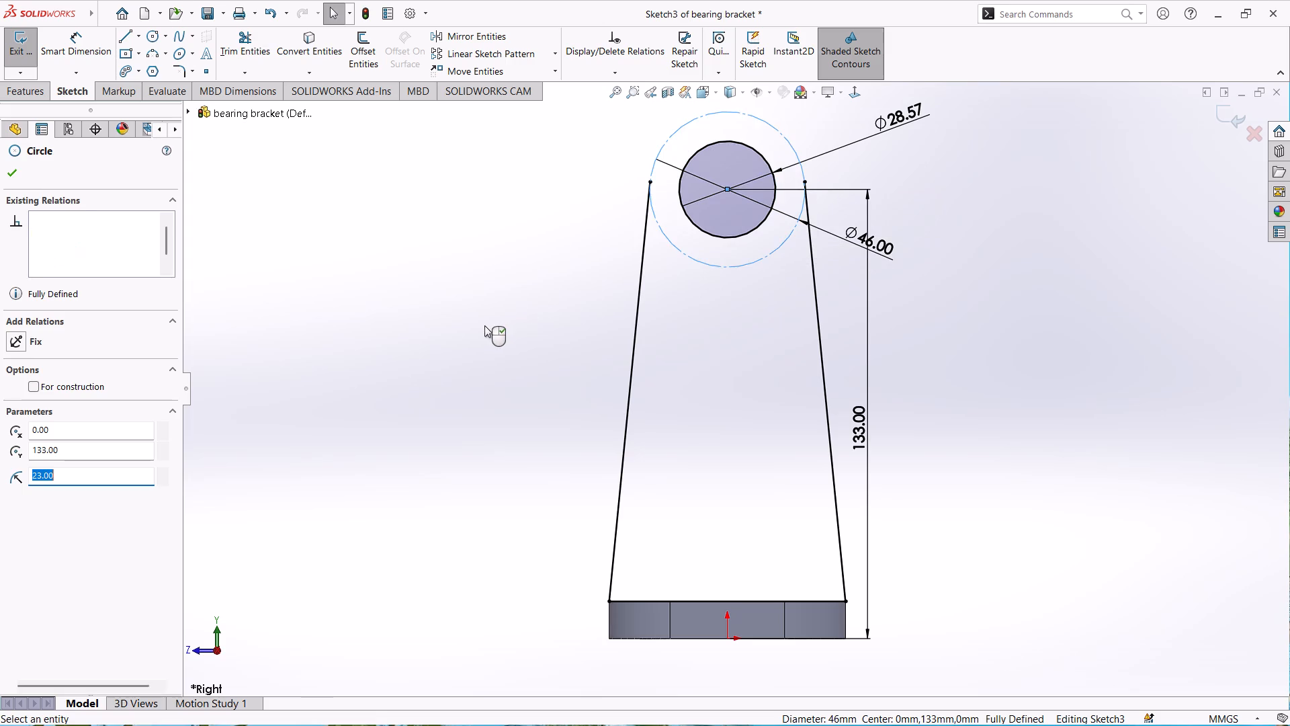
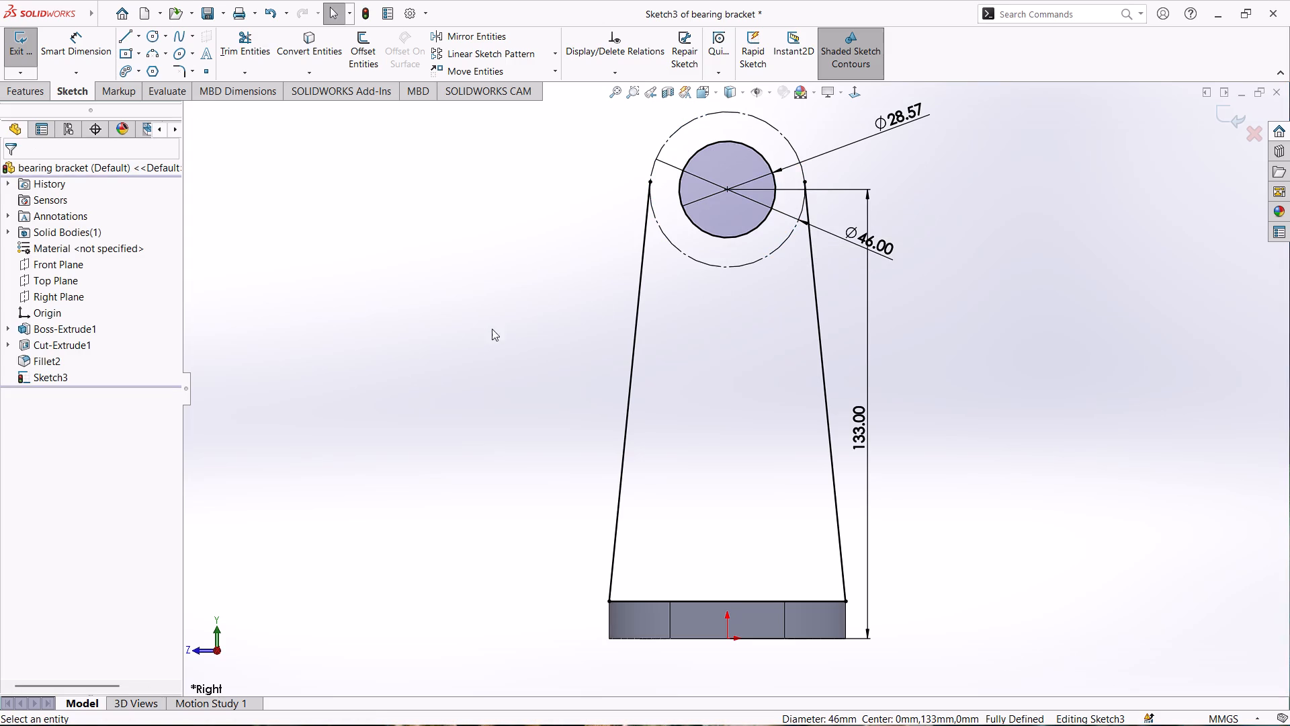
Turn the support profile's 46 mm outer construction circle back into regular sketch geometry and exit the sketch.
left_click(711, 264)
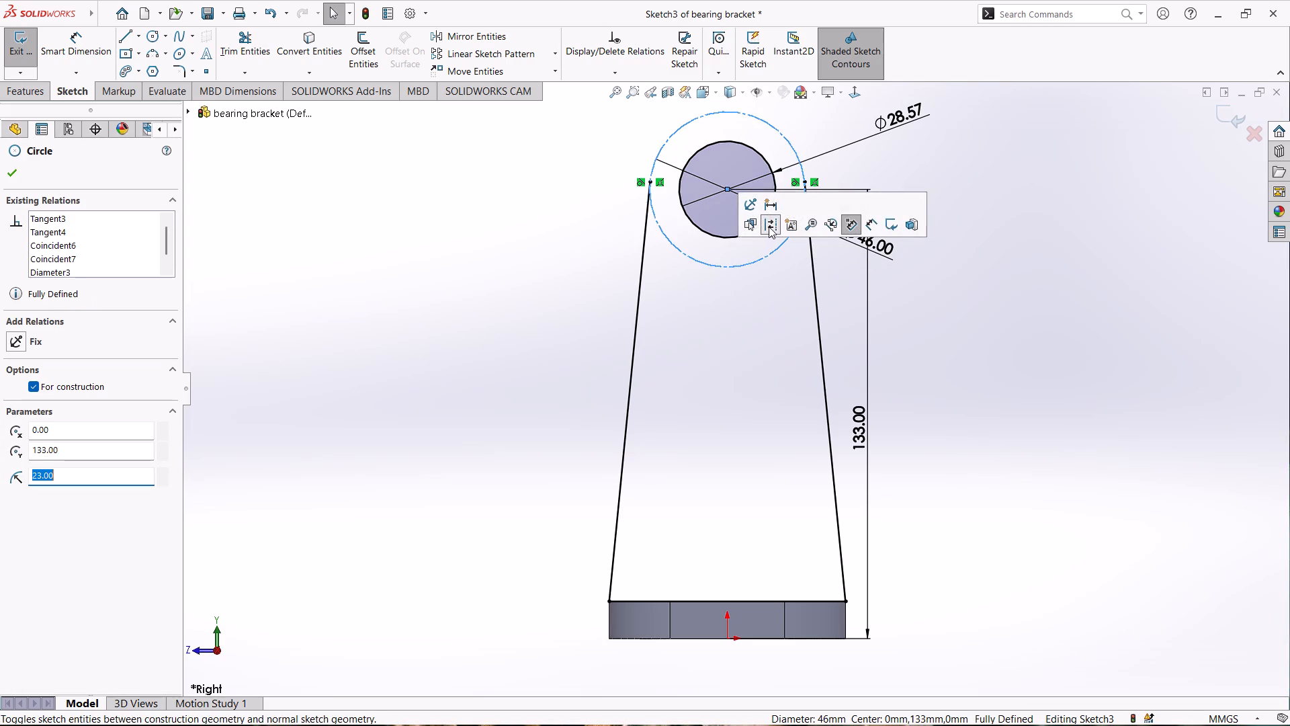
left_click(769, 227)
scroll(636, 370, "down", 1)
scroll(636, 370, "up", 1)
middle_click_drag(572, 364, 579, 370)
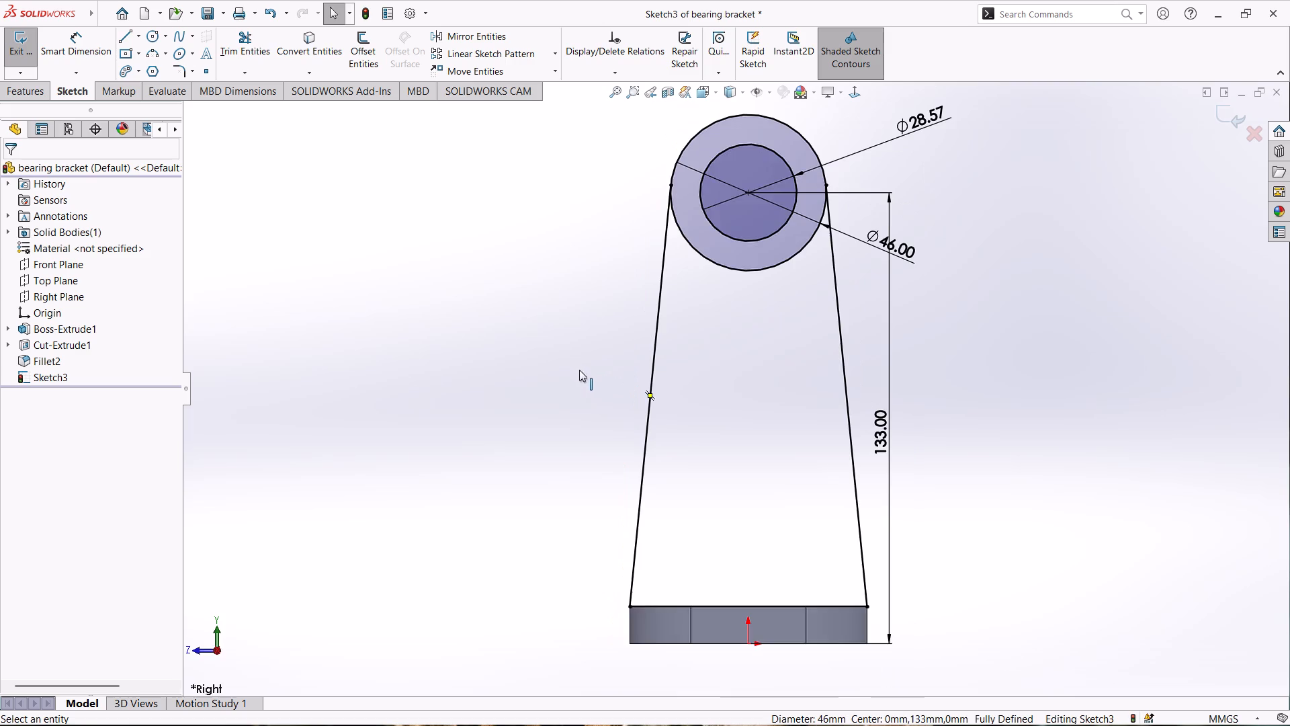
middle_click_drag(579, 370, 608, 417)
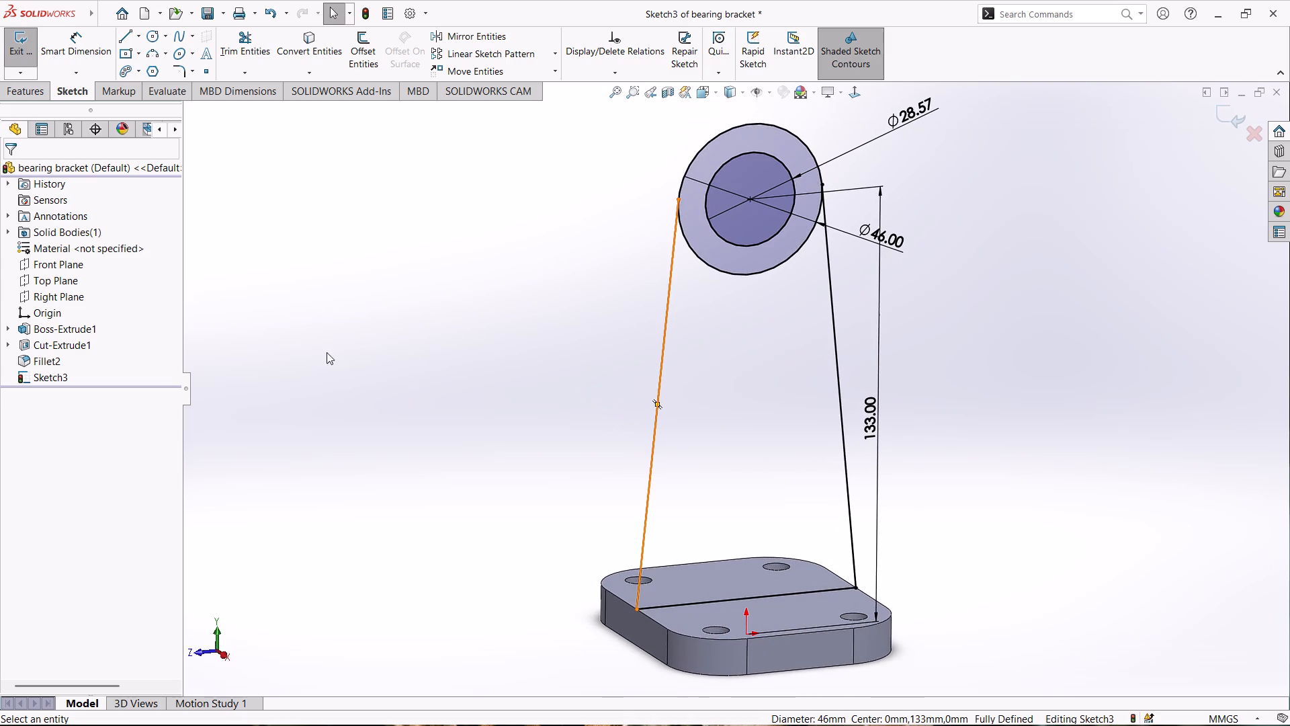
left_click(19, 59)
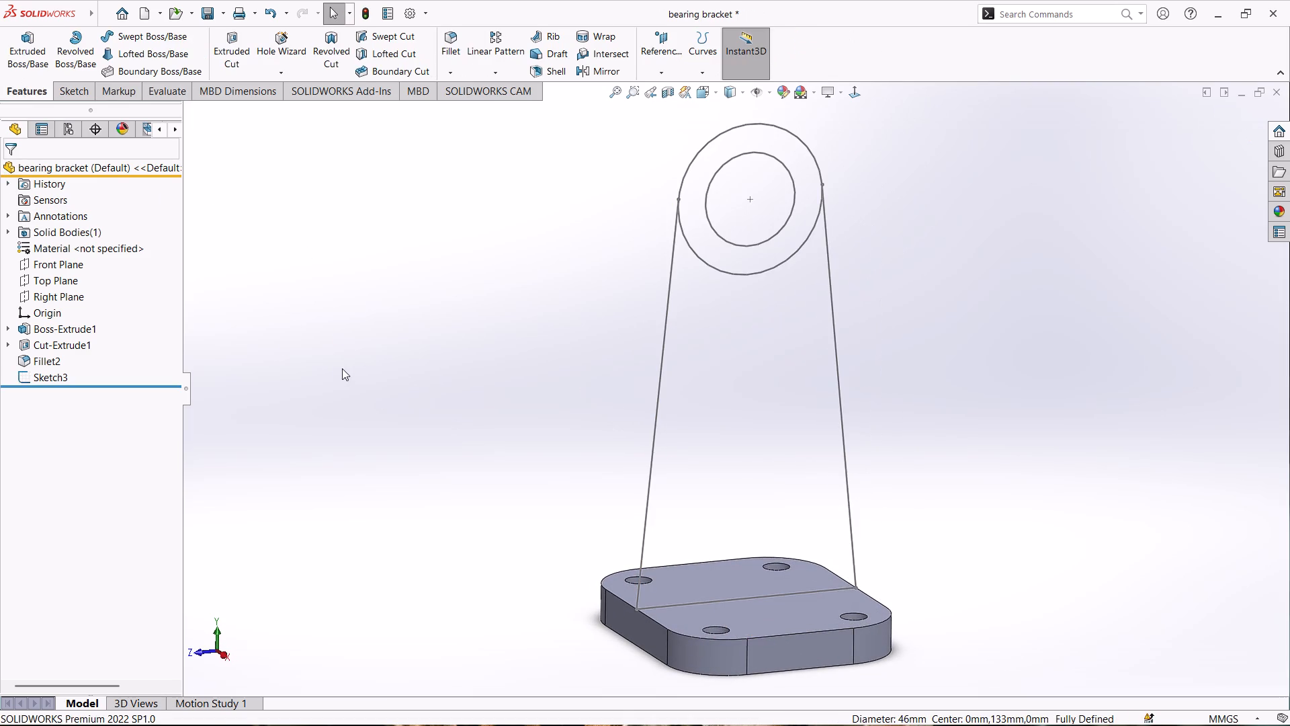
Rebuild the model.
left_click(367, 19)
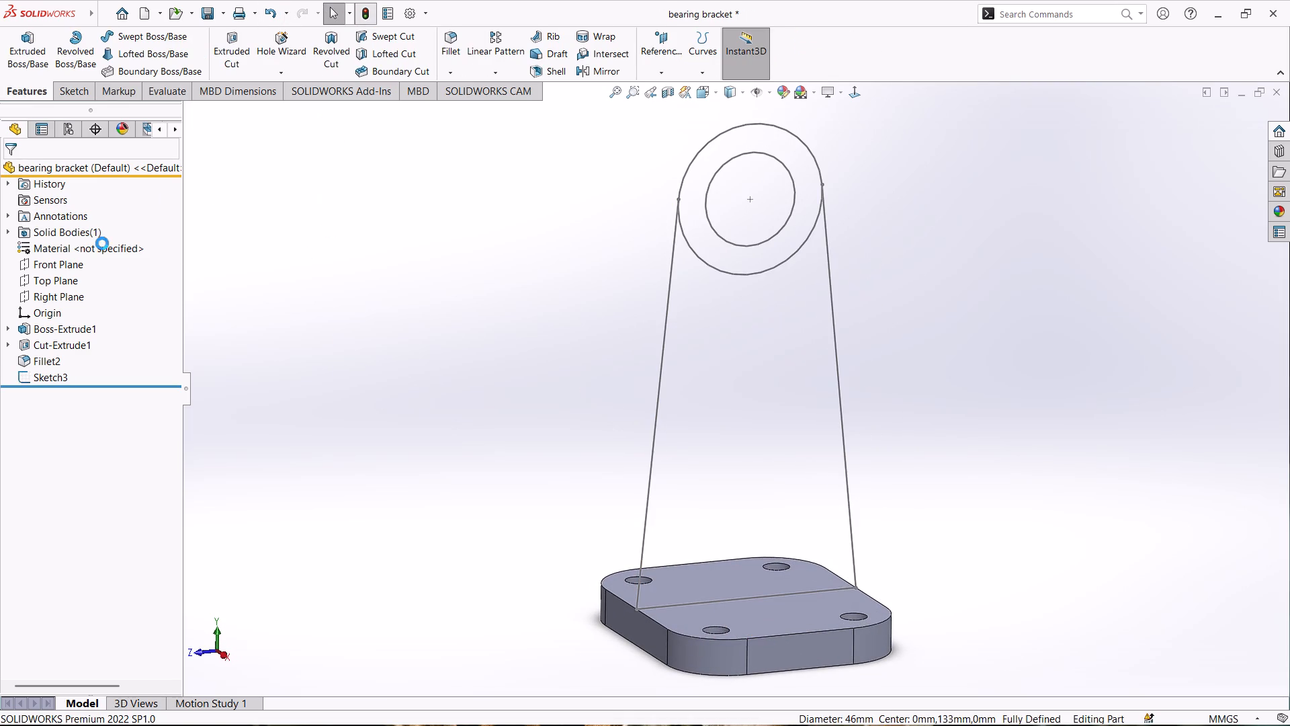
Start a boss extrude of the support profile sketch, picking the contour formed by its base line and two sloping sides.
left_click(24, 60)
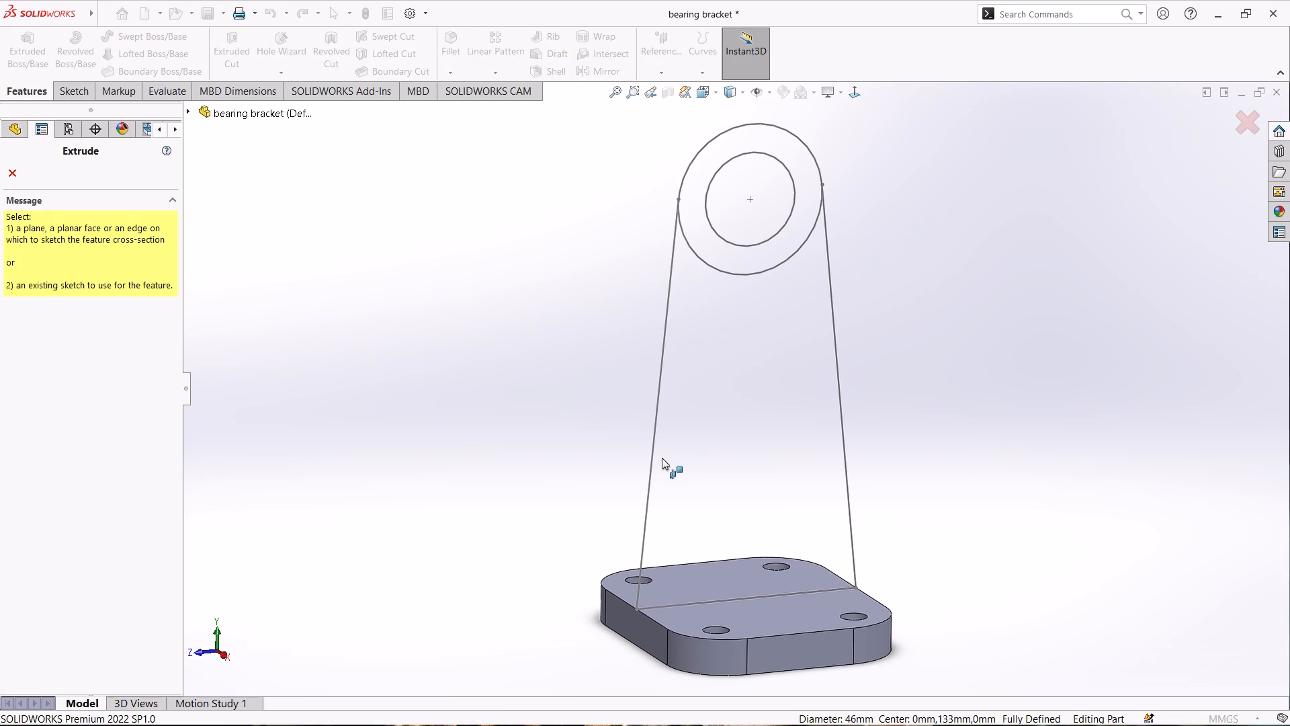
left_click(683, 604)
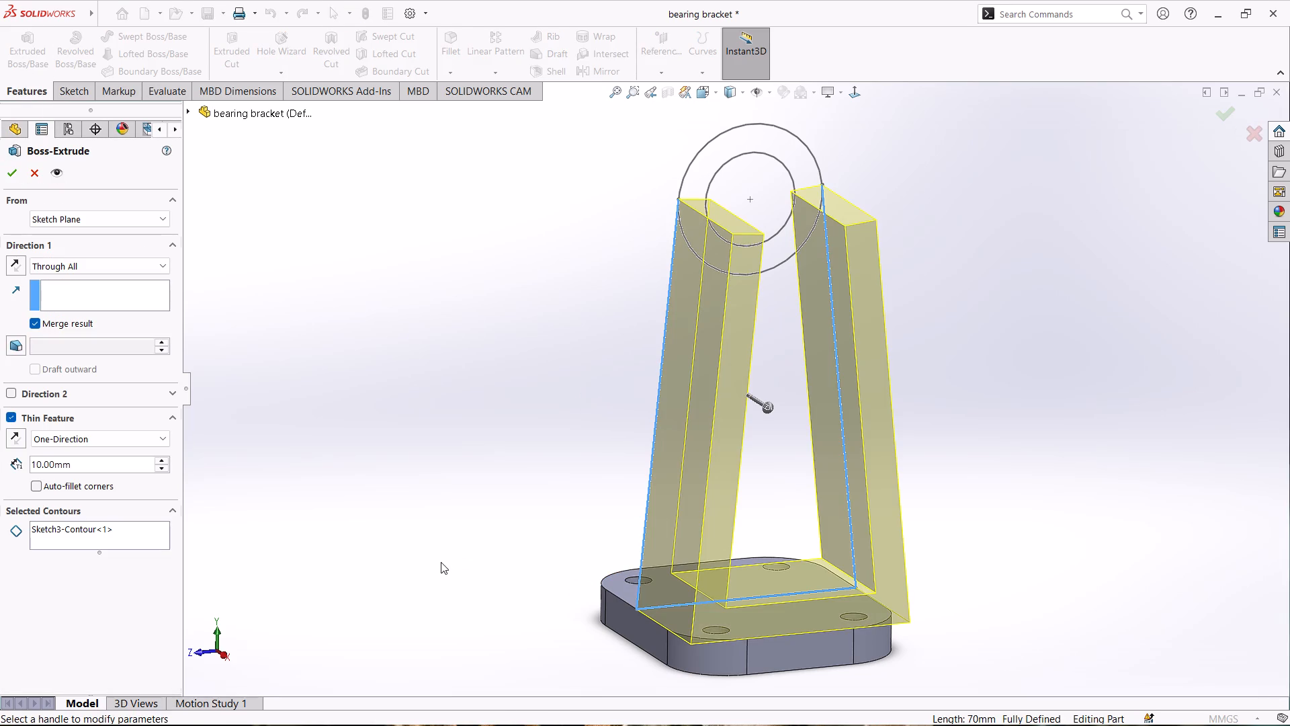
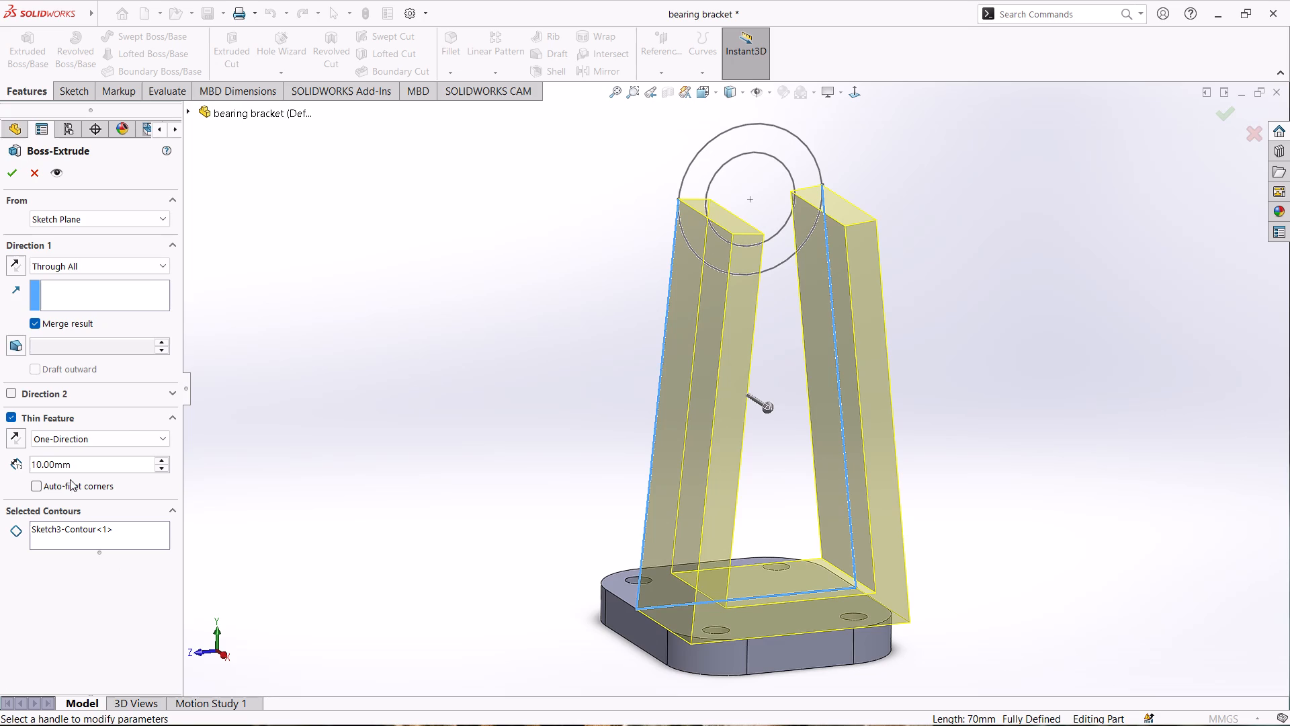
Remove the open contour of the base line and sloping sides from the boss extrude's contour selection.
left_click(72, 534)
right_click(72, 534)
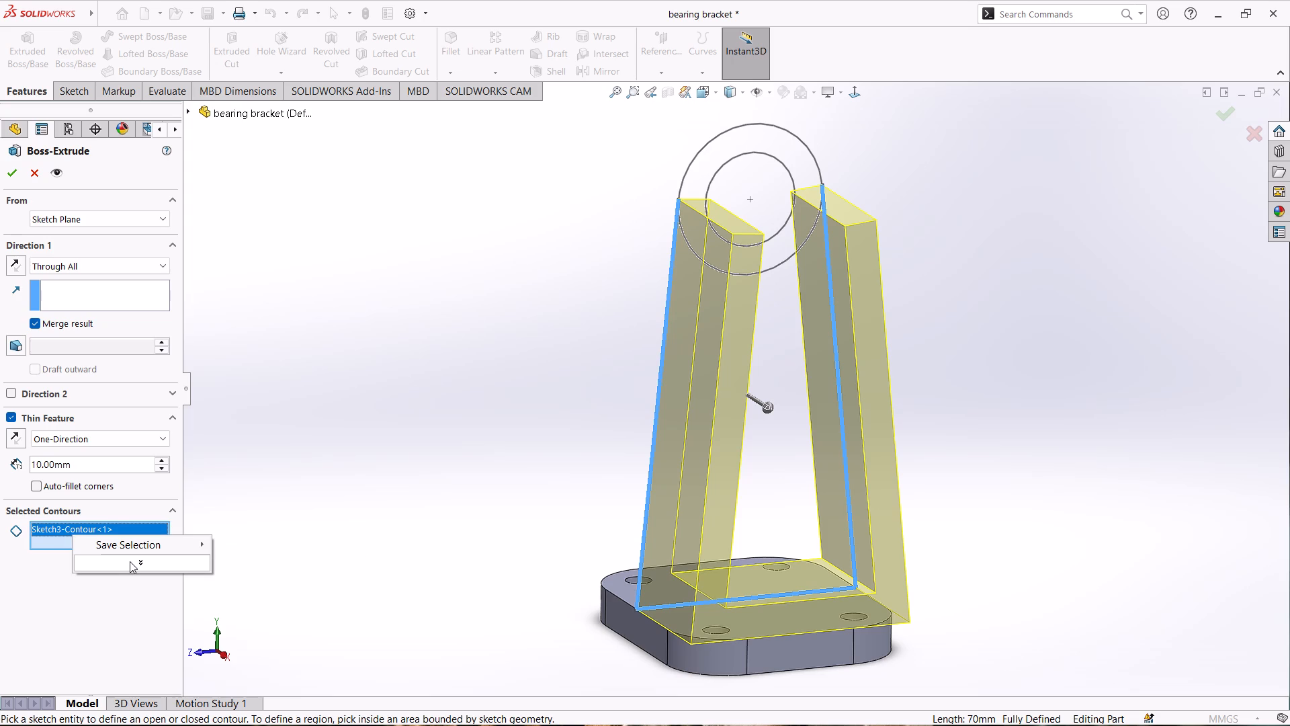
left_click(130, 561)
left_click(142, 549)
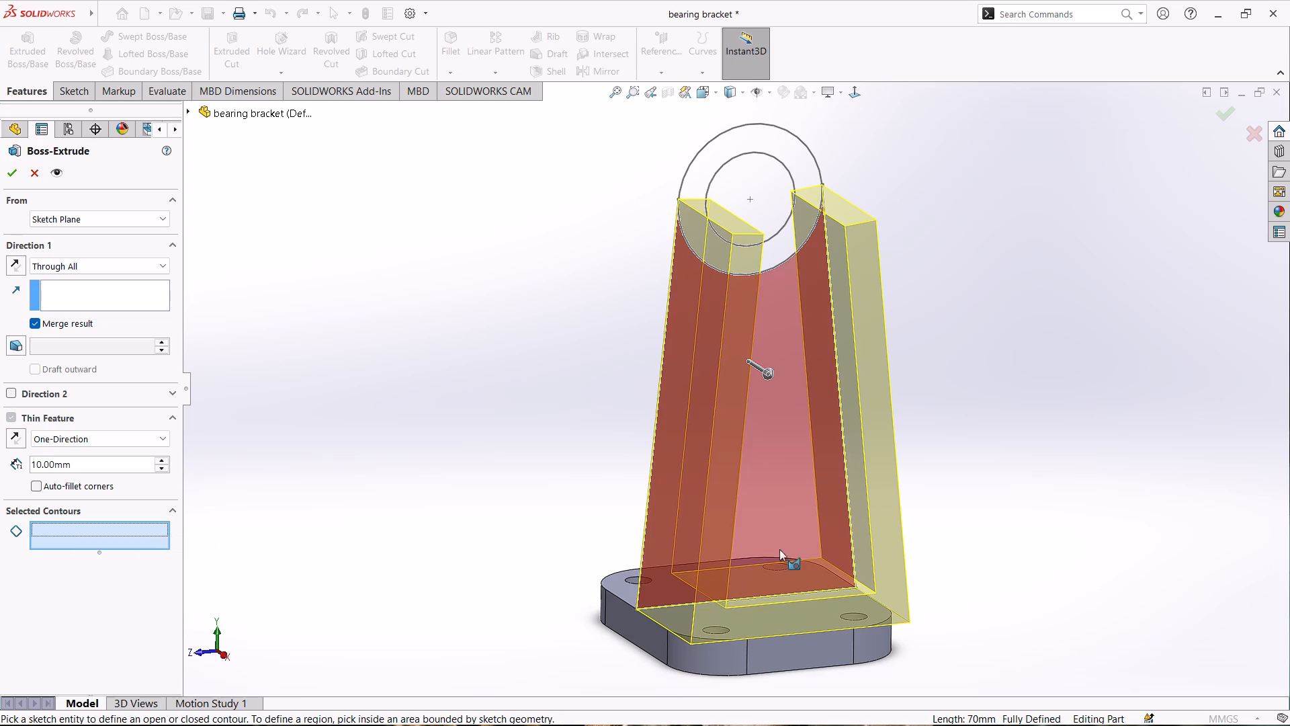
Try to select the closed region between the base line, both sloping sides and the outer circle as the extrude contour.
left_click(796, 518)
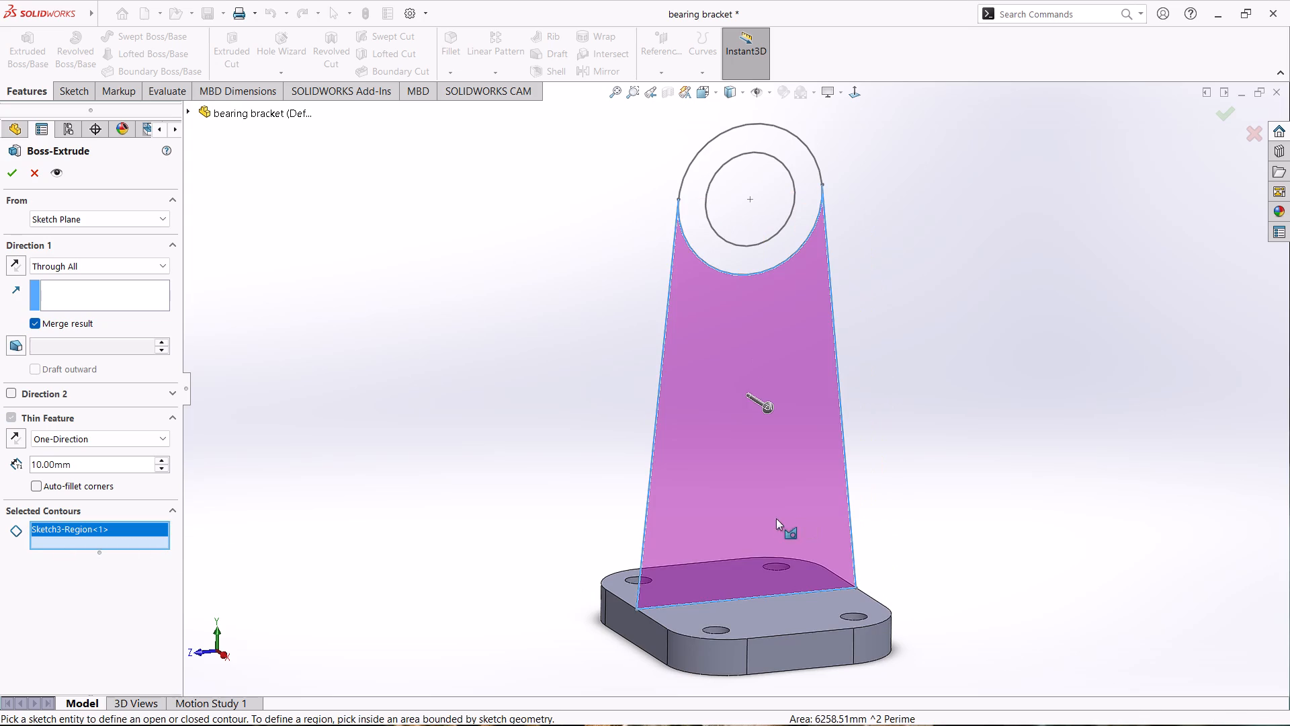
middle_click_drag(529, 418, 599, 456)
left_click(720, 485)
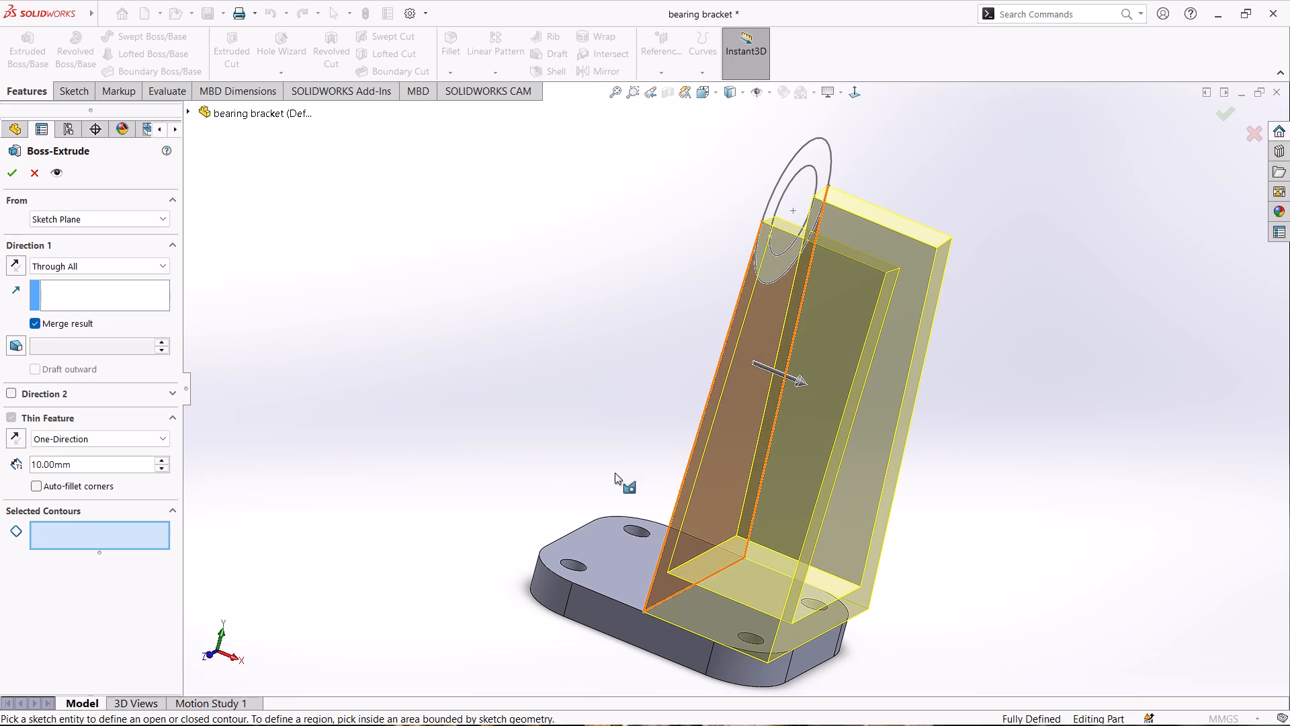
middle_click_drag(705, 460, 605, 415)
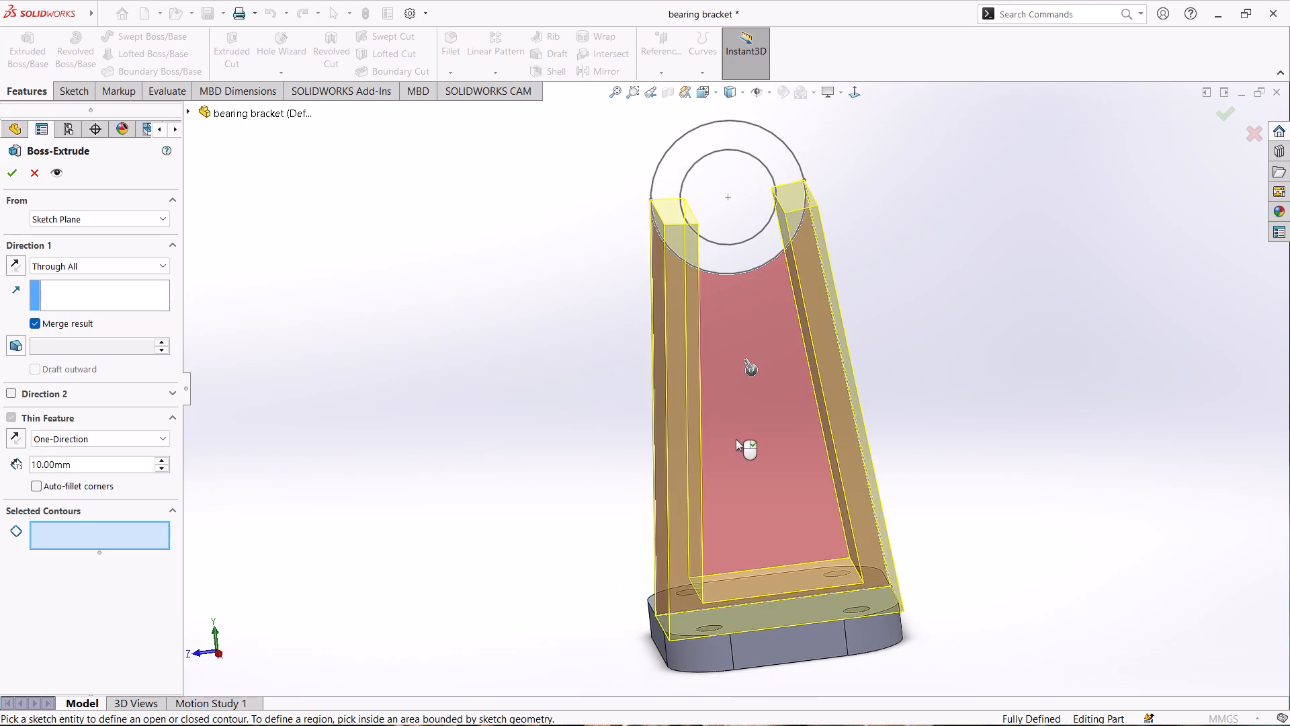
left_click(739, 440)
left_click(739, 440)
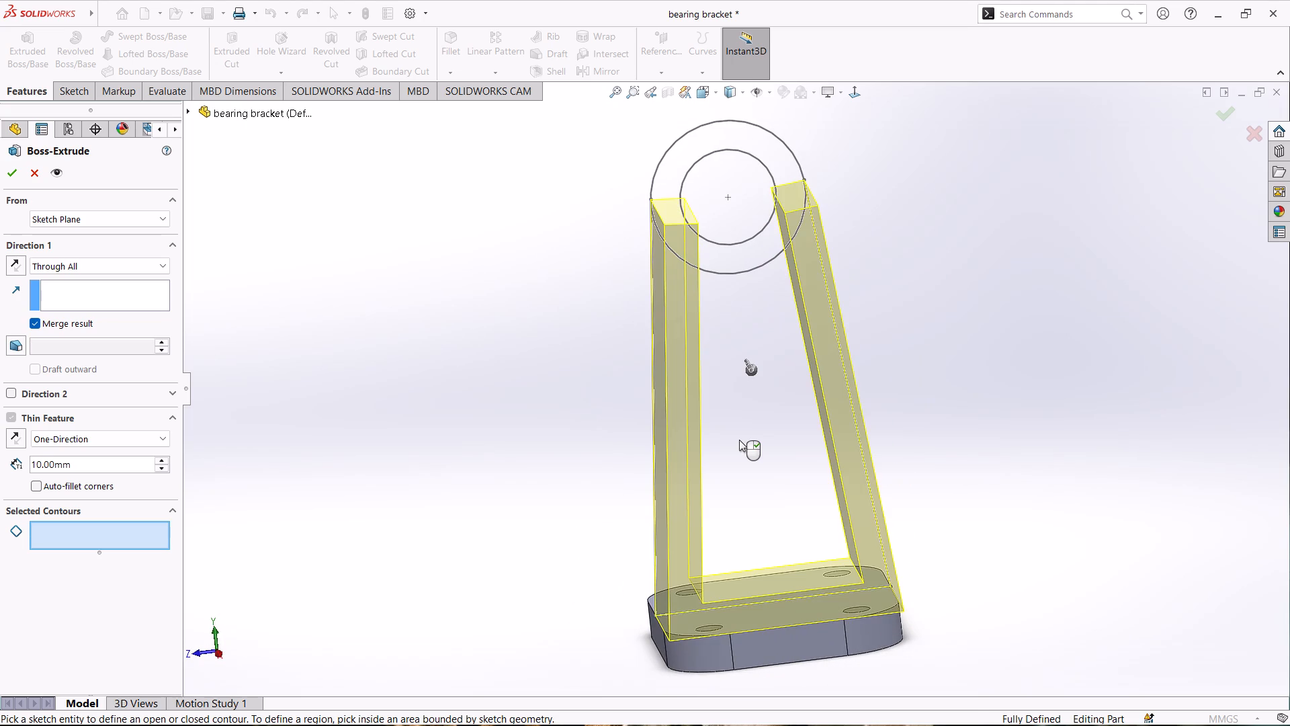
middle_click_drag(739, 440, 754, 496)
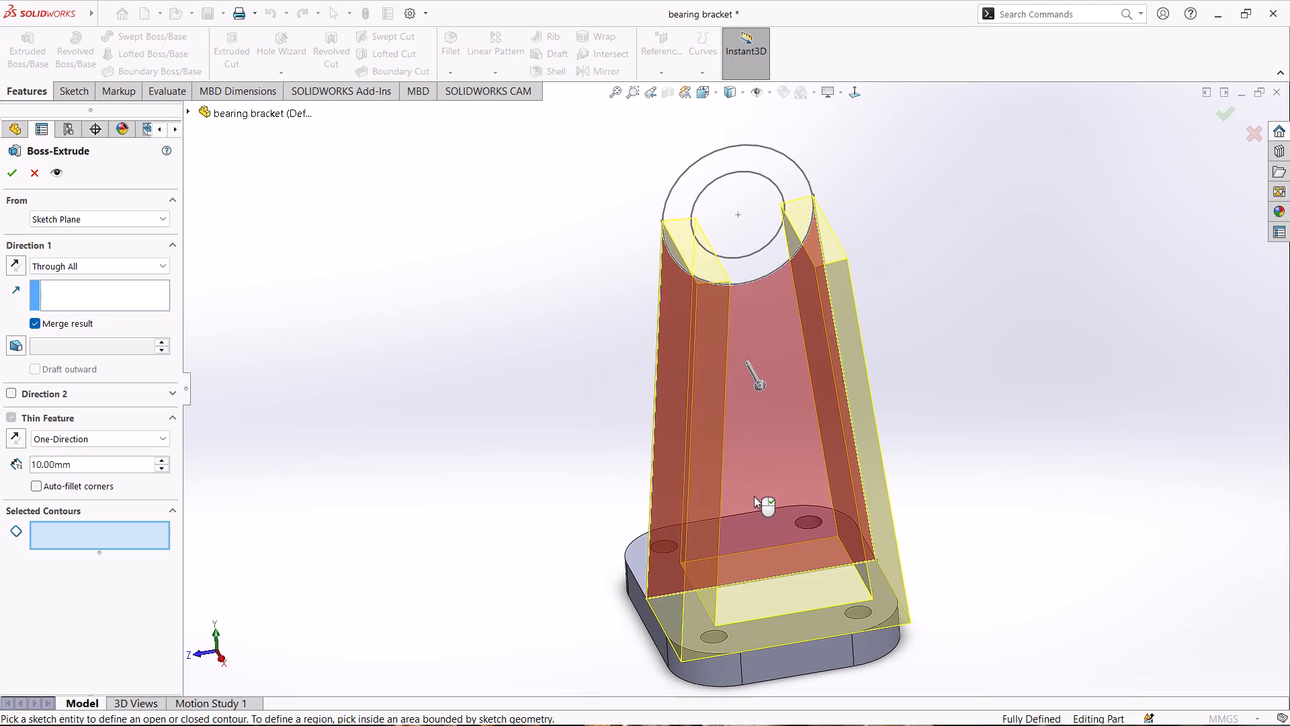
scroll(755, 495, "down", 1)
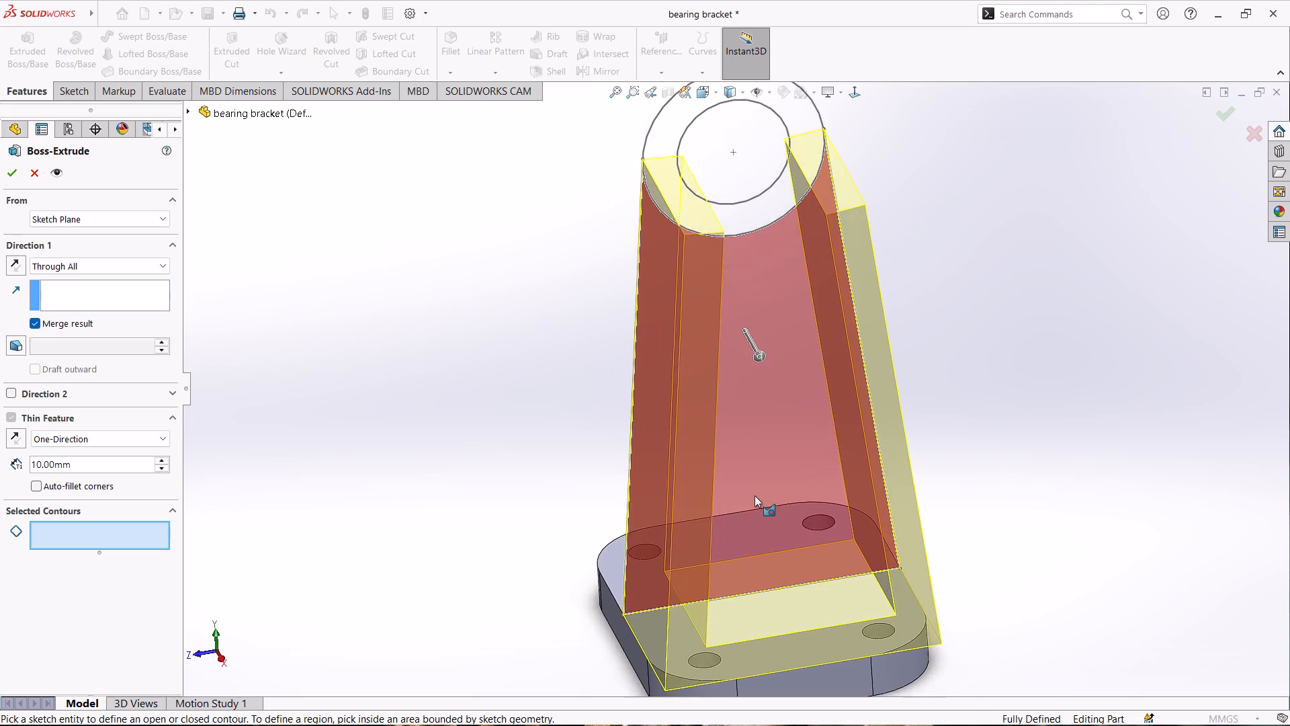
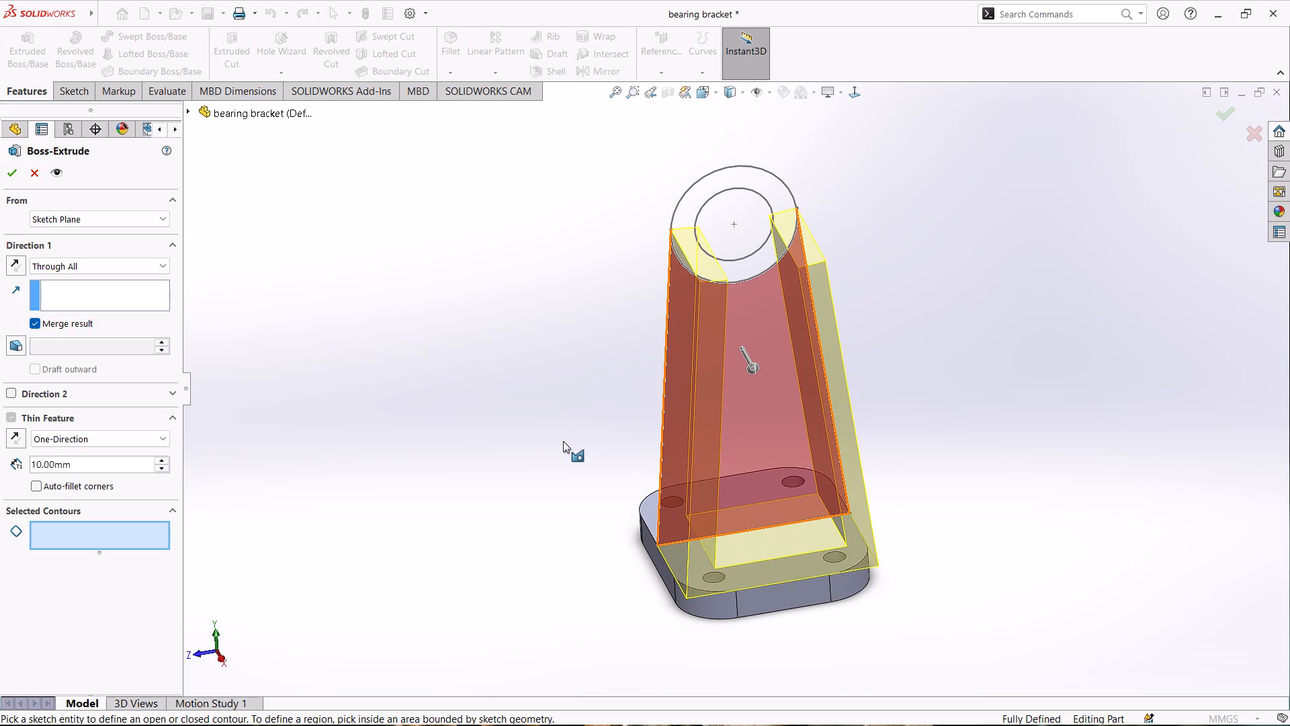
Extrude the closed region between the base line, both sloping sides and the outer circle as a Blind boss 11 mm deep.
scroll(724, 439, "down", 1)
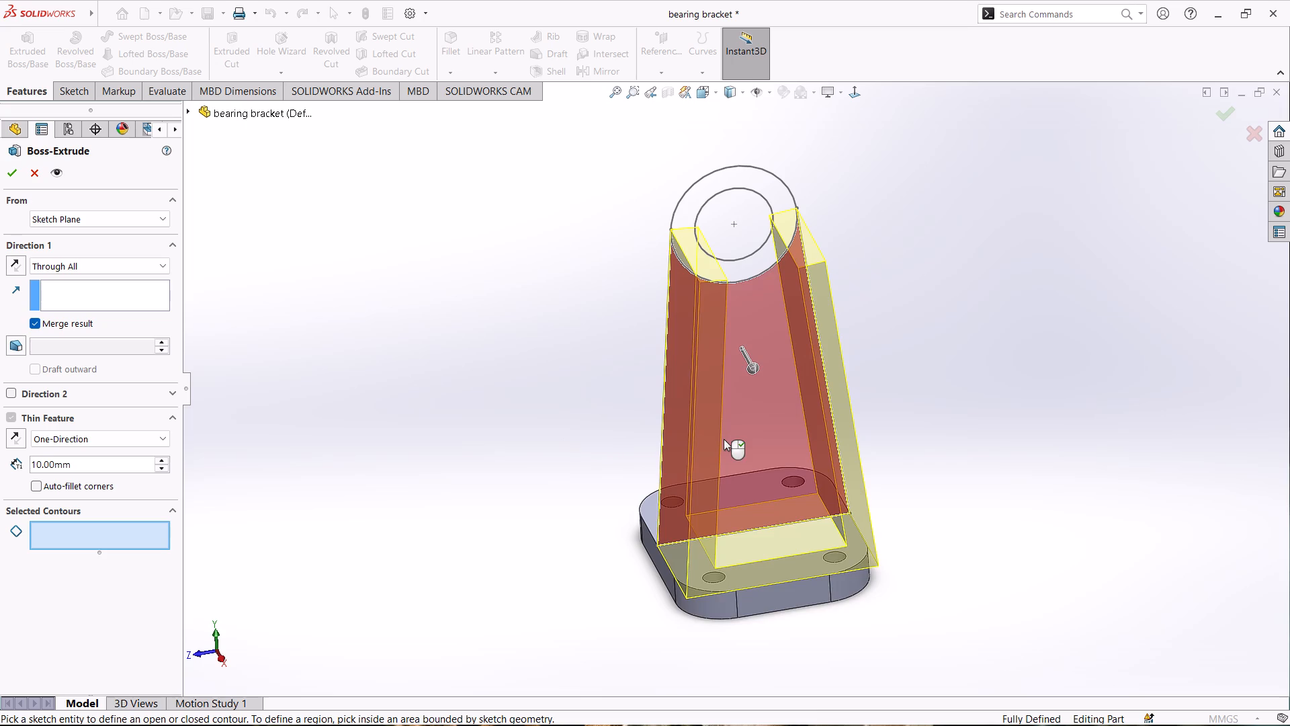
left_click(752, 426)
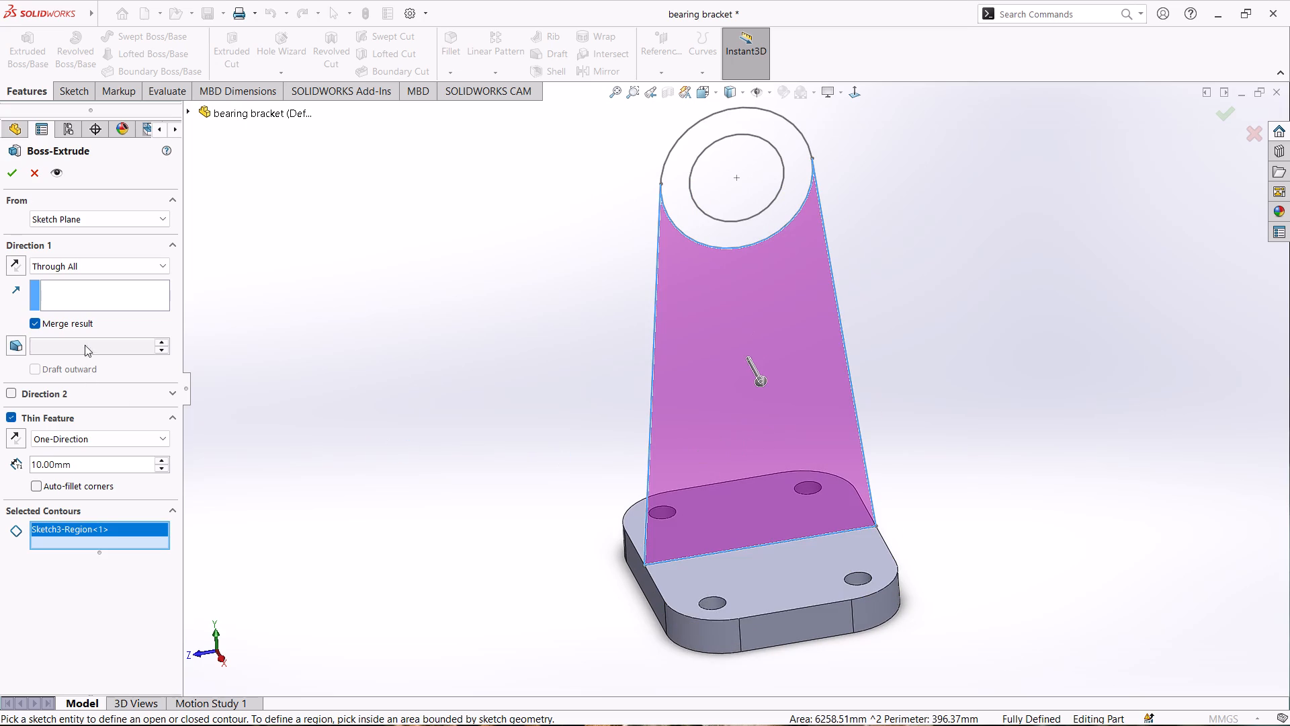
left_click(91, 264)
left_click(59, 278)
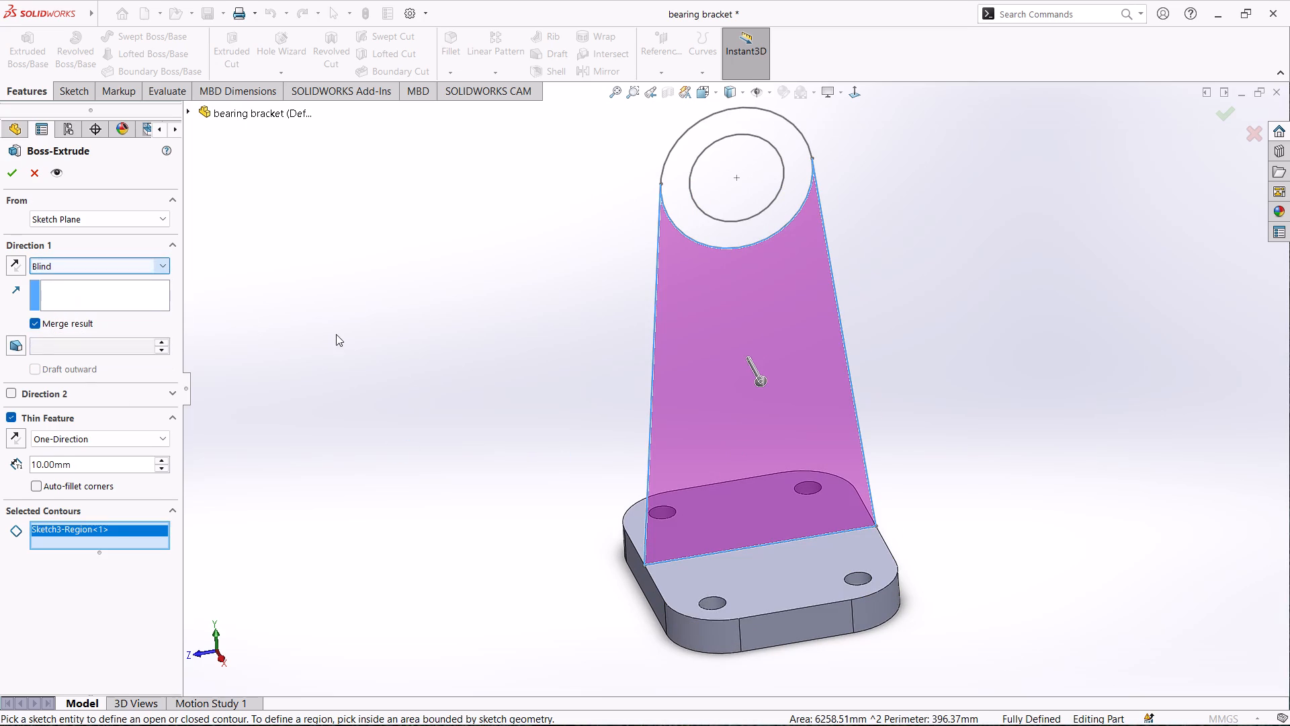
middle_click_drag(376, 333, 466, 361)
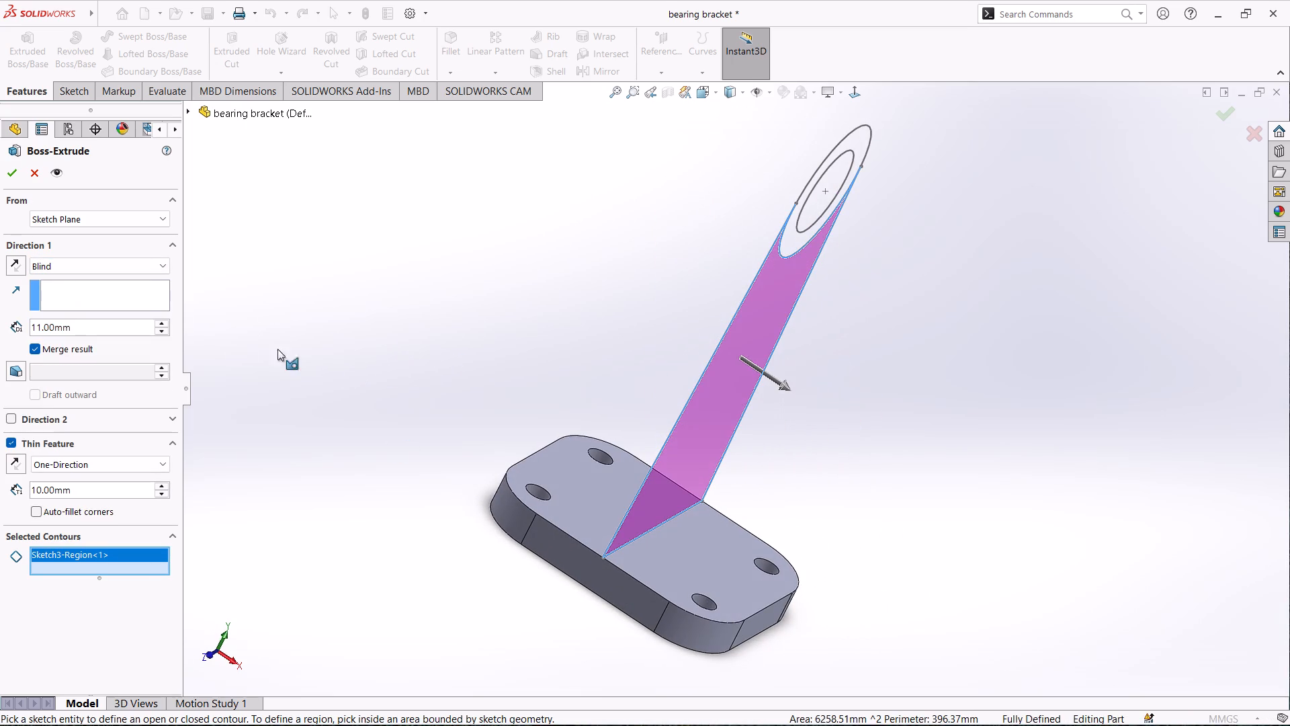
left_click(16, 176)
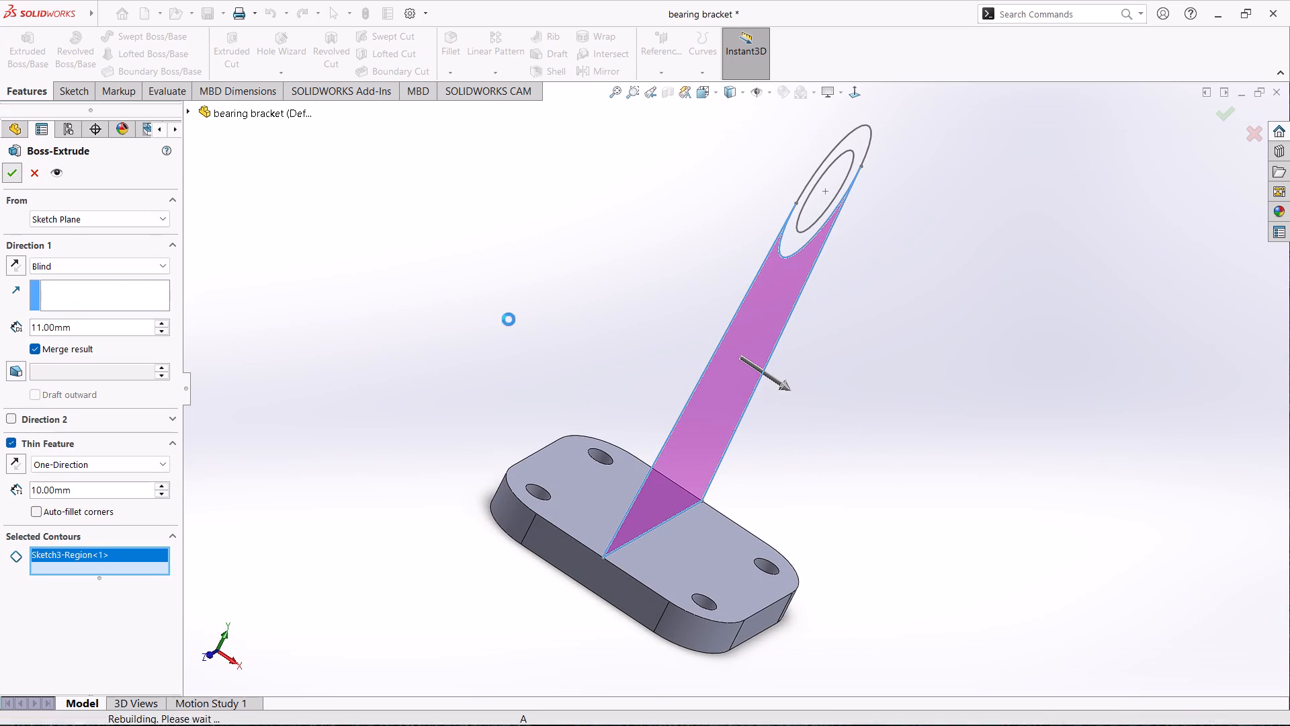
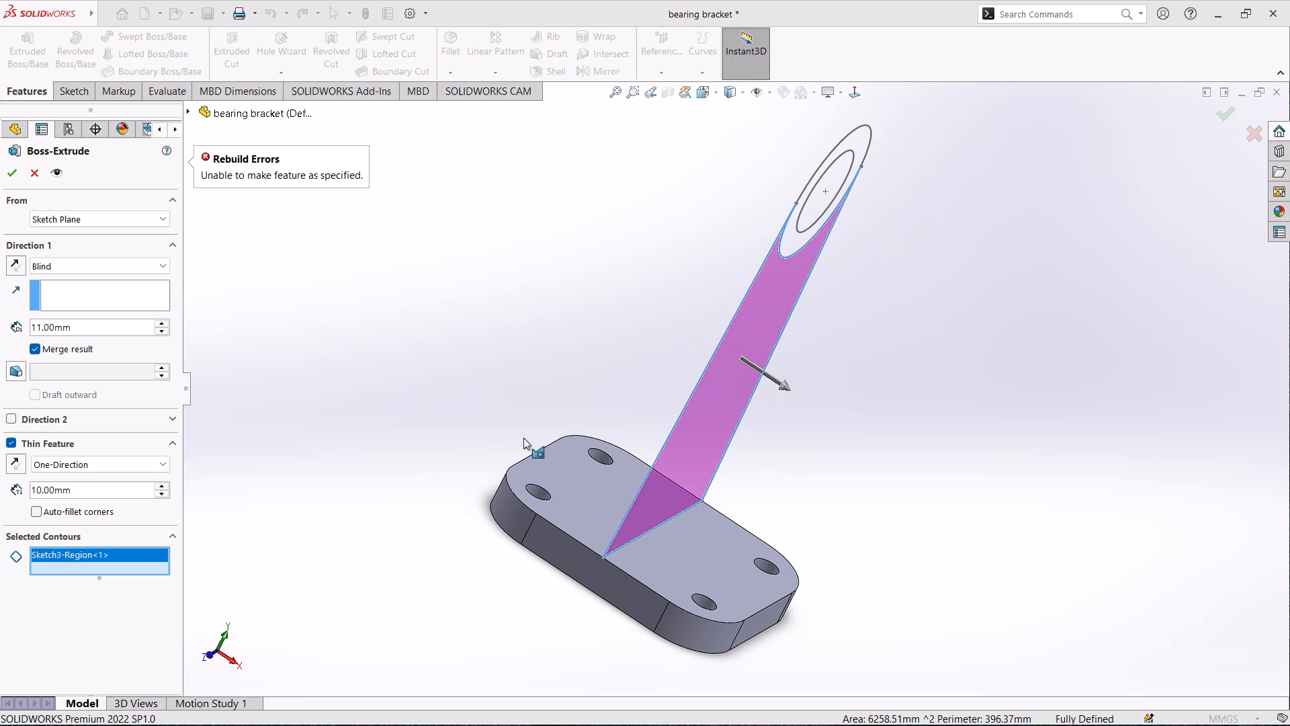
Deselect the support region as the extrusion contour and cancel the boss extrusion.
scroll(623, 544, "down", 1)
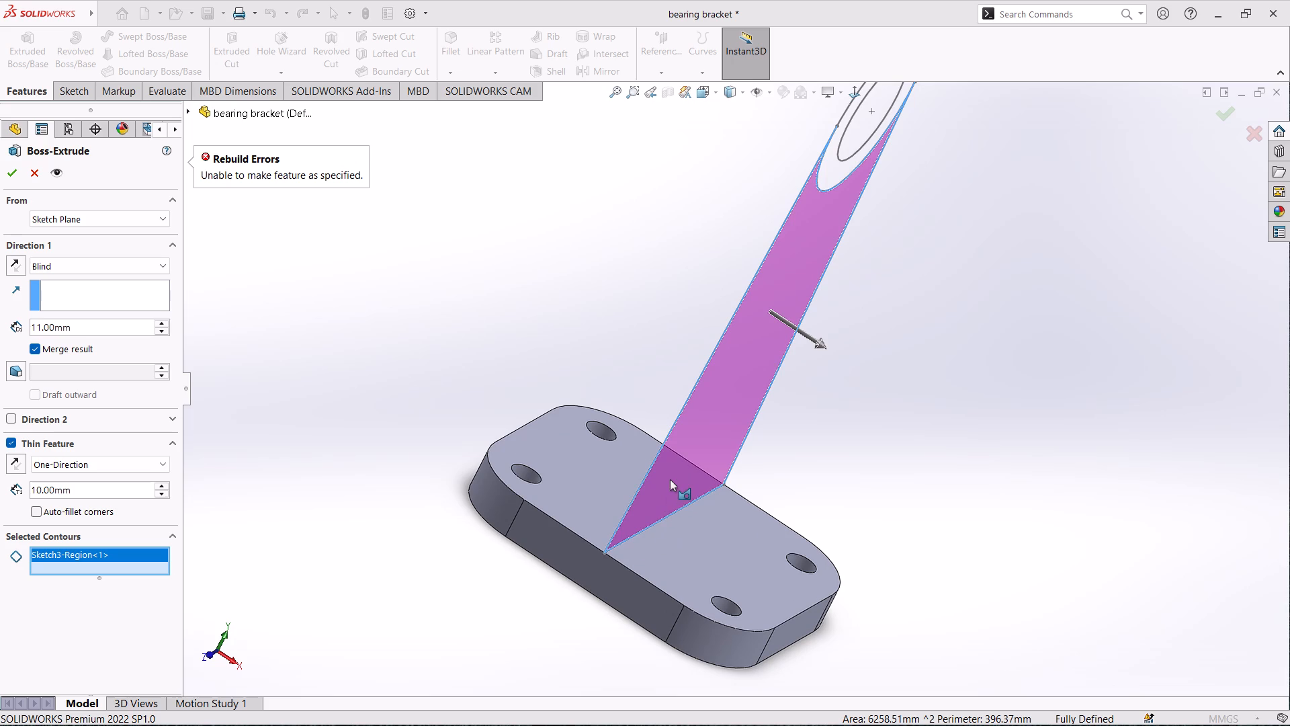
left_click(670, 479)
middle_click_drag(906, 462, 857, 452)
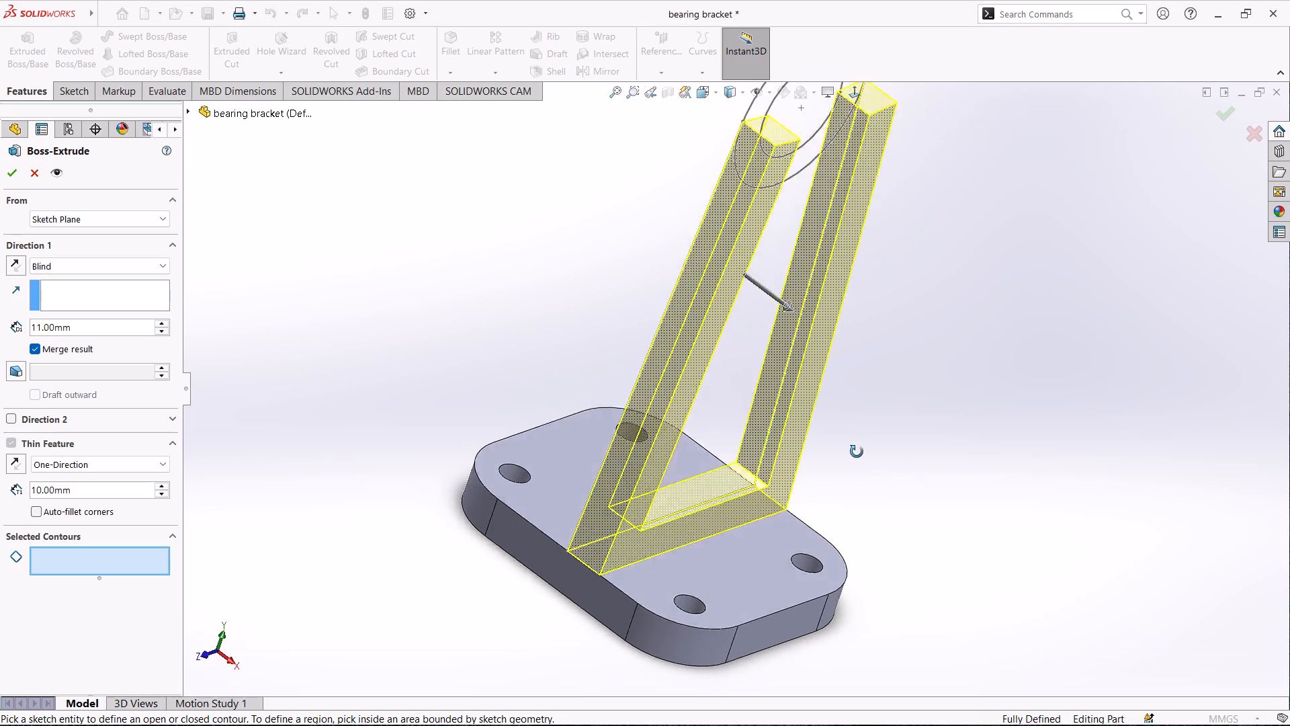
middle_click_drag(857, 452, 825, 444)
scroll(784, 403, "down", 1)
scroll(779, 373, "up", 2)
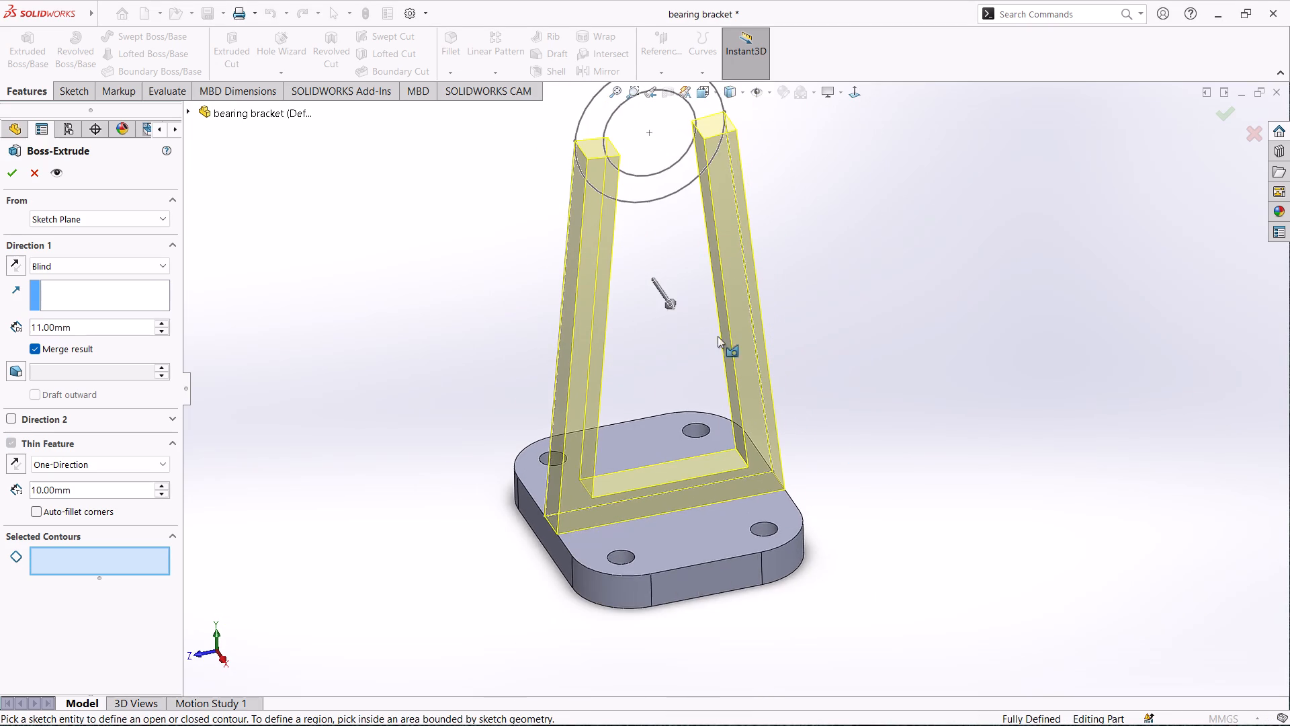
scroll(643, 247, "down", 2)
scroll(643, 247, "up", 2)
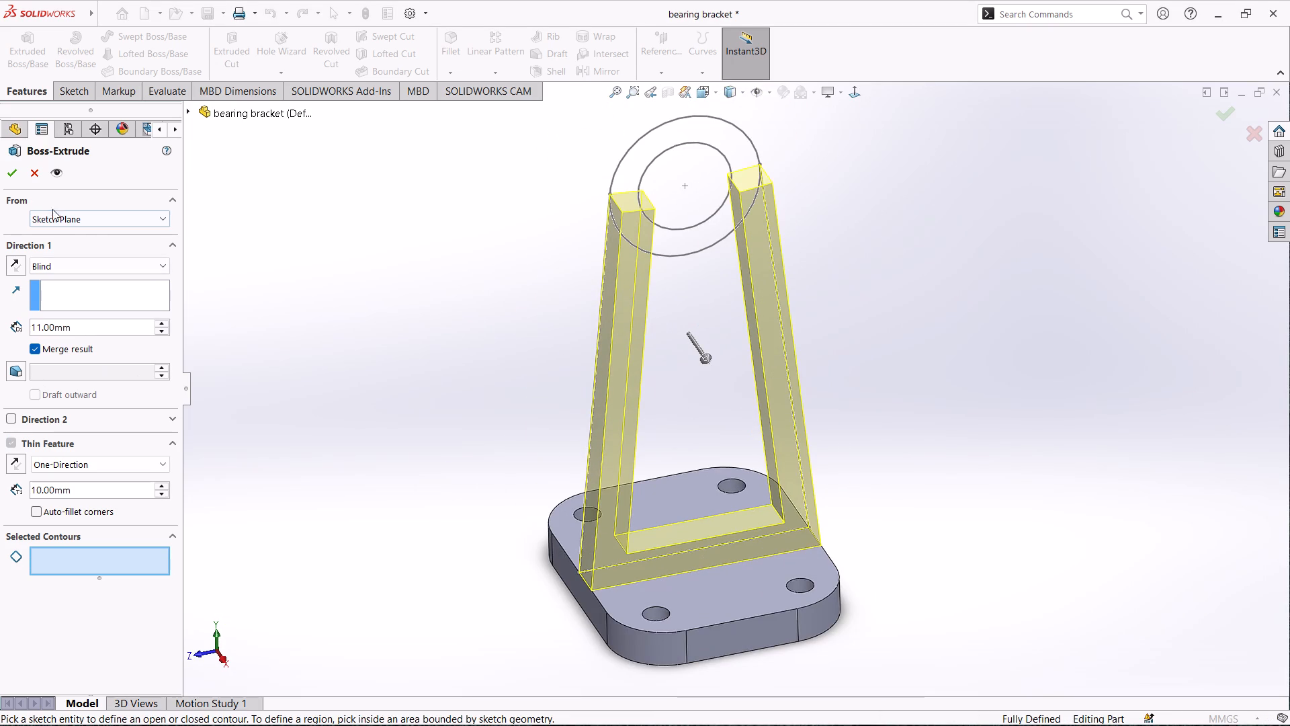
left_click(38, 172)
Open Sketch3, the support profile, for editing.
scroll(756, 339, "down", 1)
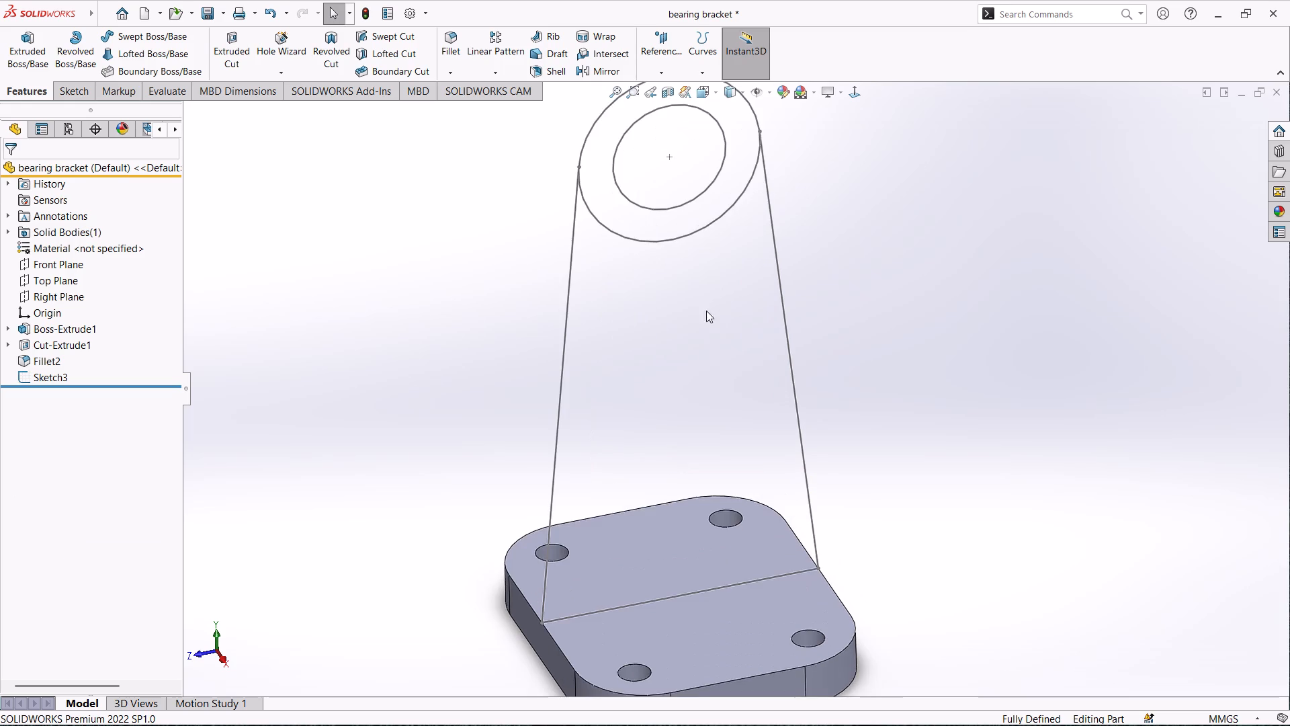
scroll(682, 265, "down", 3)
scroll(705, 245, "up", 1)
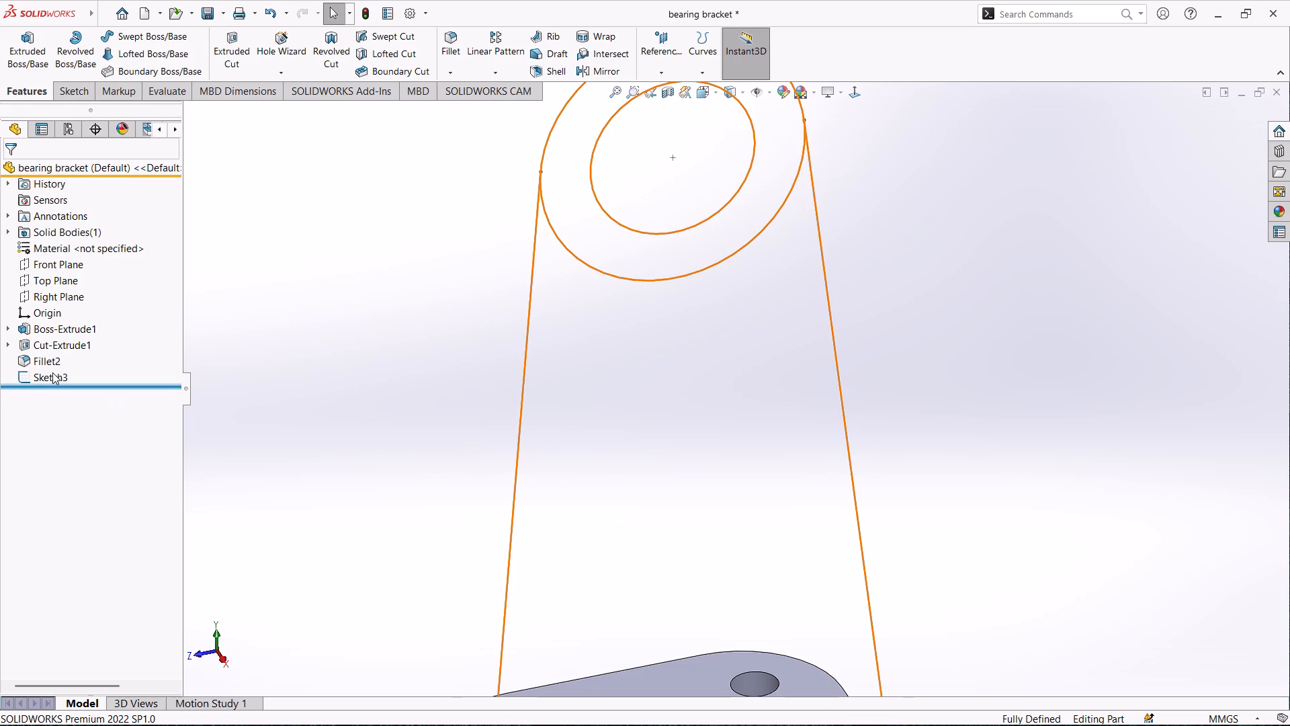
right_click(52, 372)
left_click(65, 324)
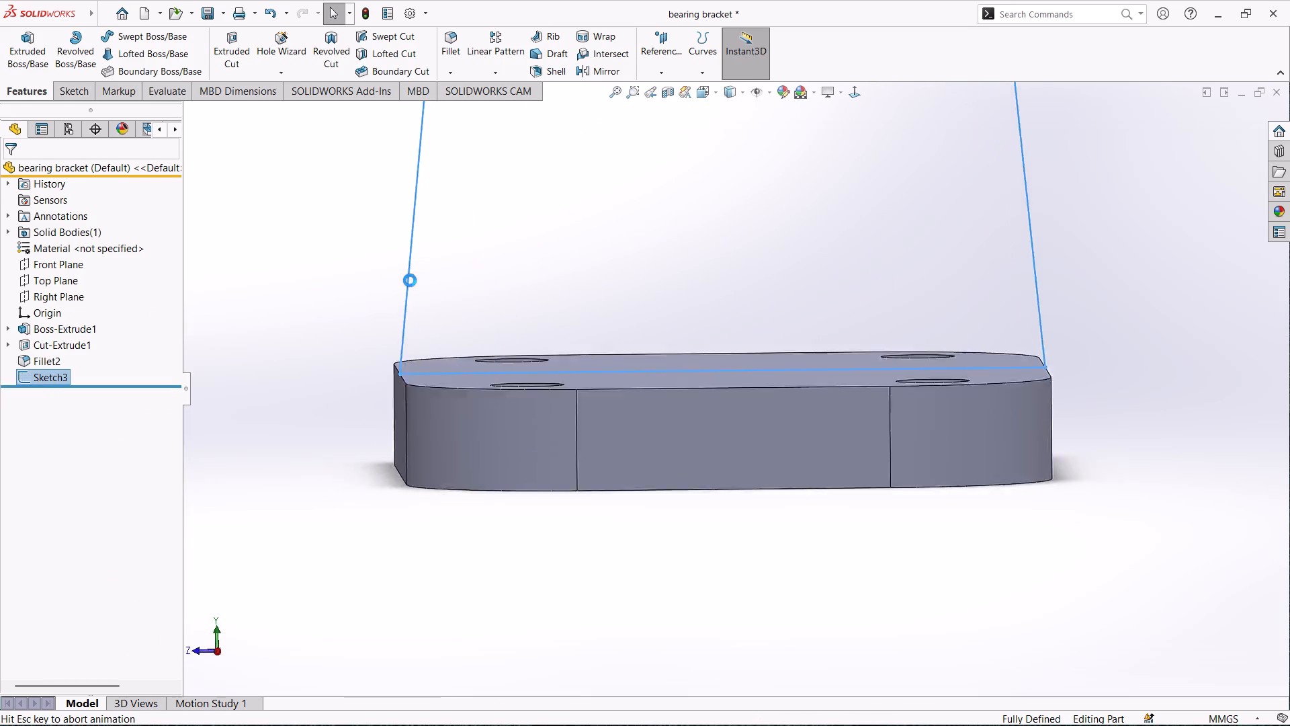
Apply a Tangent relation between the 46 mm outer circle and the sloping side line on its left.
scroll(526, 300, "down", 2)
scroll(522, 305, "up", 3)
scroll(862, 272, "down", 2)
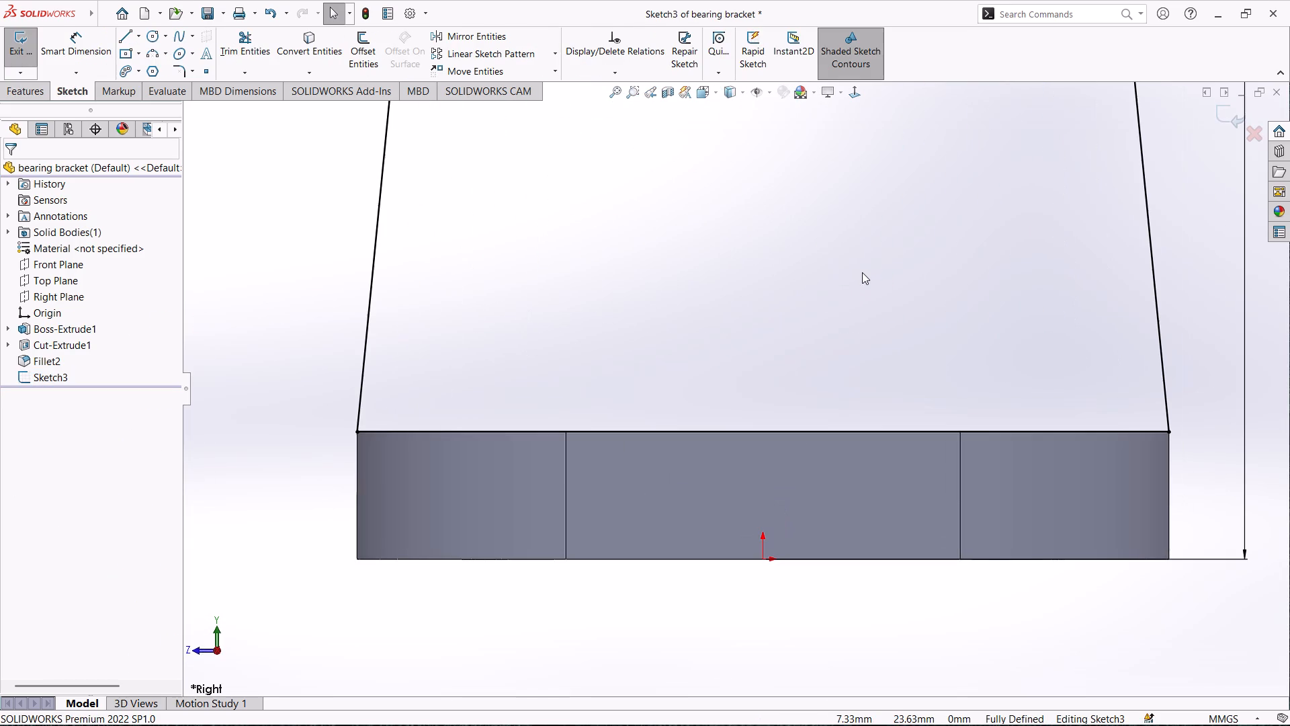
scroll(960, 243, "down", 3)
scroll(955, 242, "up", 8)
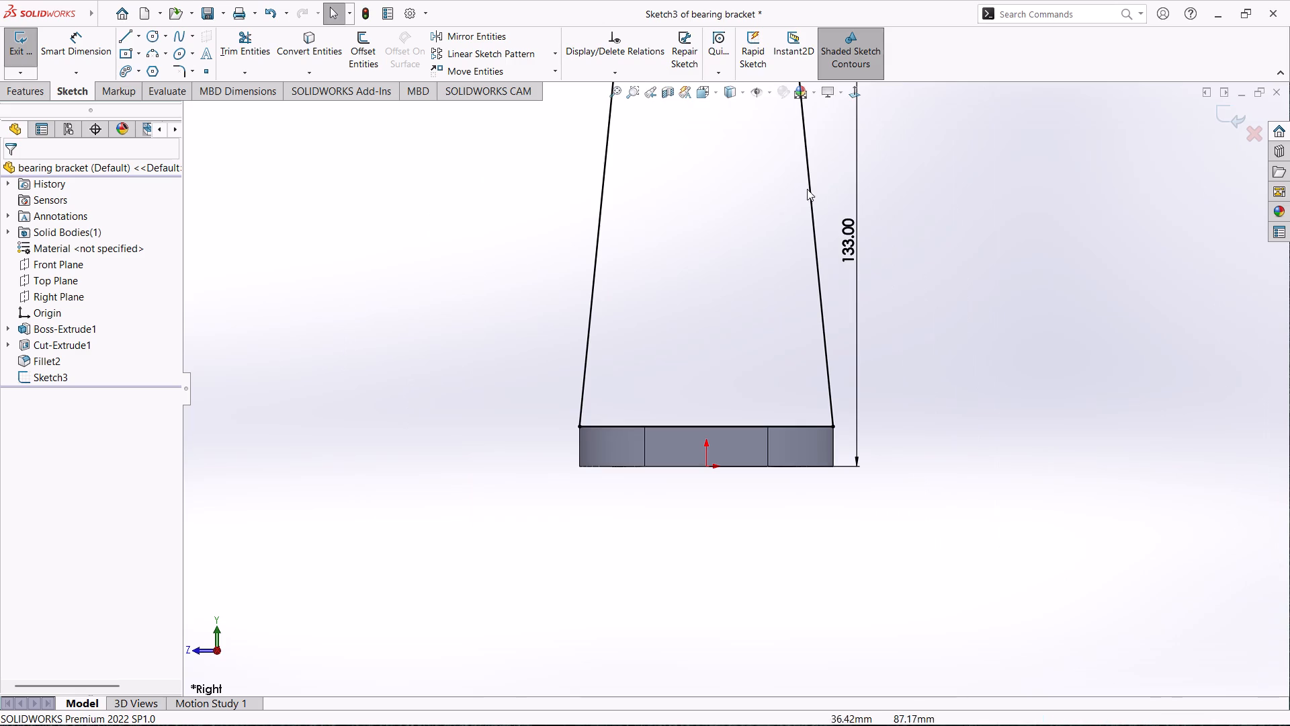
middle_click_drag(741, 188, 734, 254)
scroll(735, 171, "up", 2)
scroll(735, 168, "down", 4)
scroll(669, 264, "down", 3)
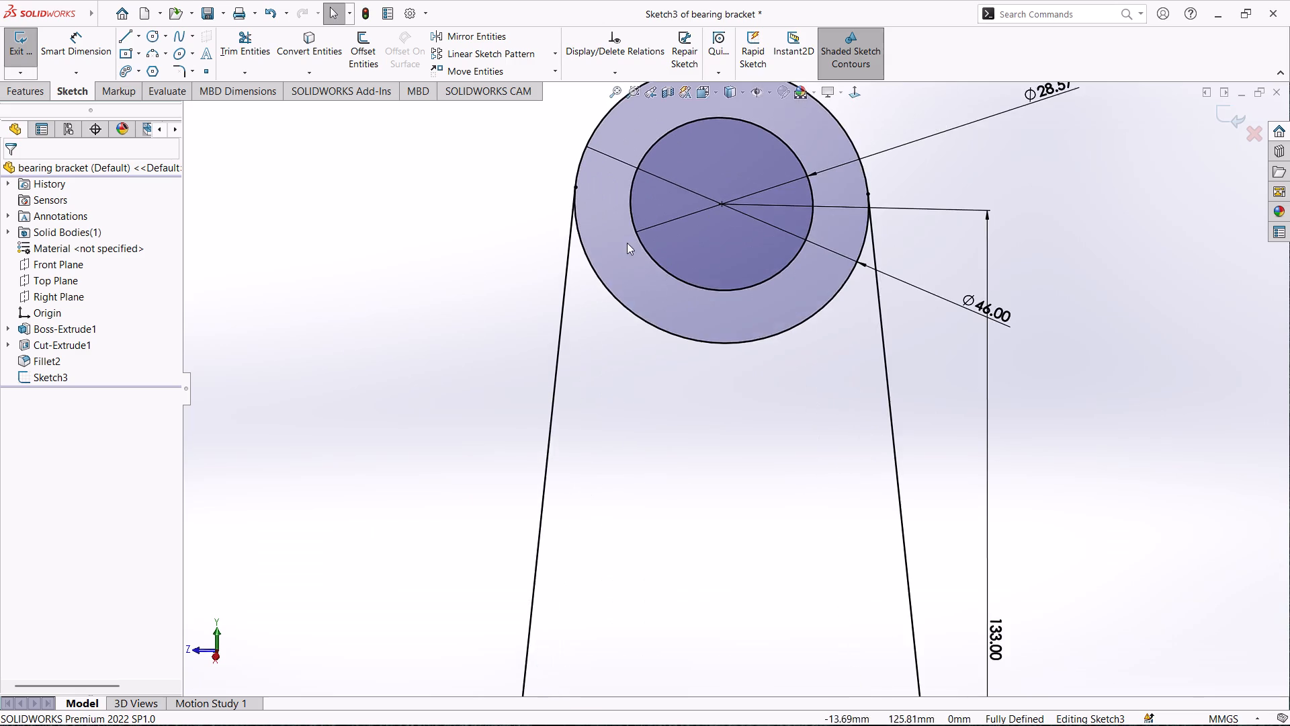
scroll(619, 236, "down", 1)
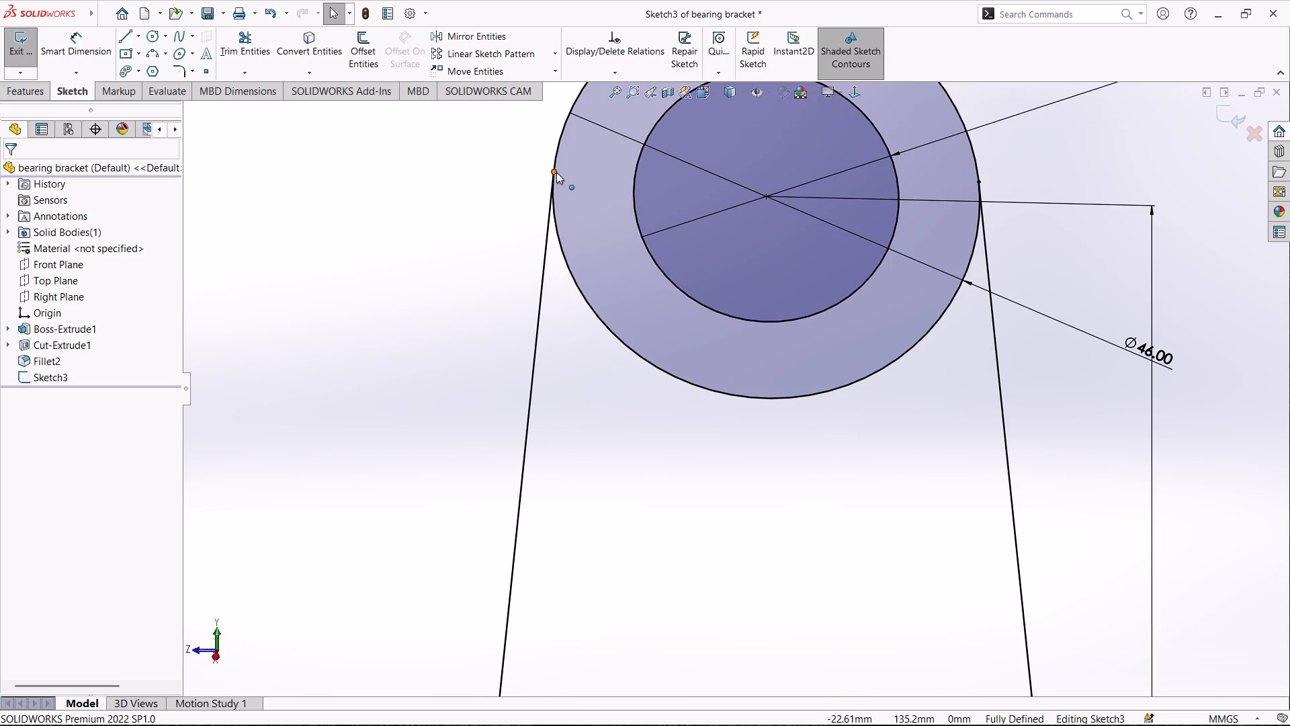
left_click(538, 335, "ctrl")
left_click(584, 294, "ctrl")
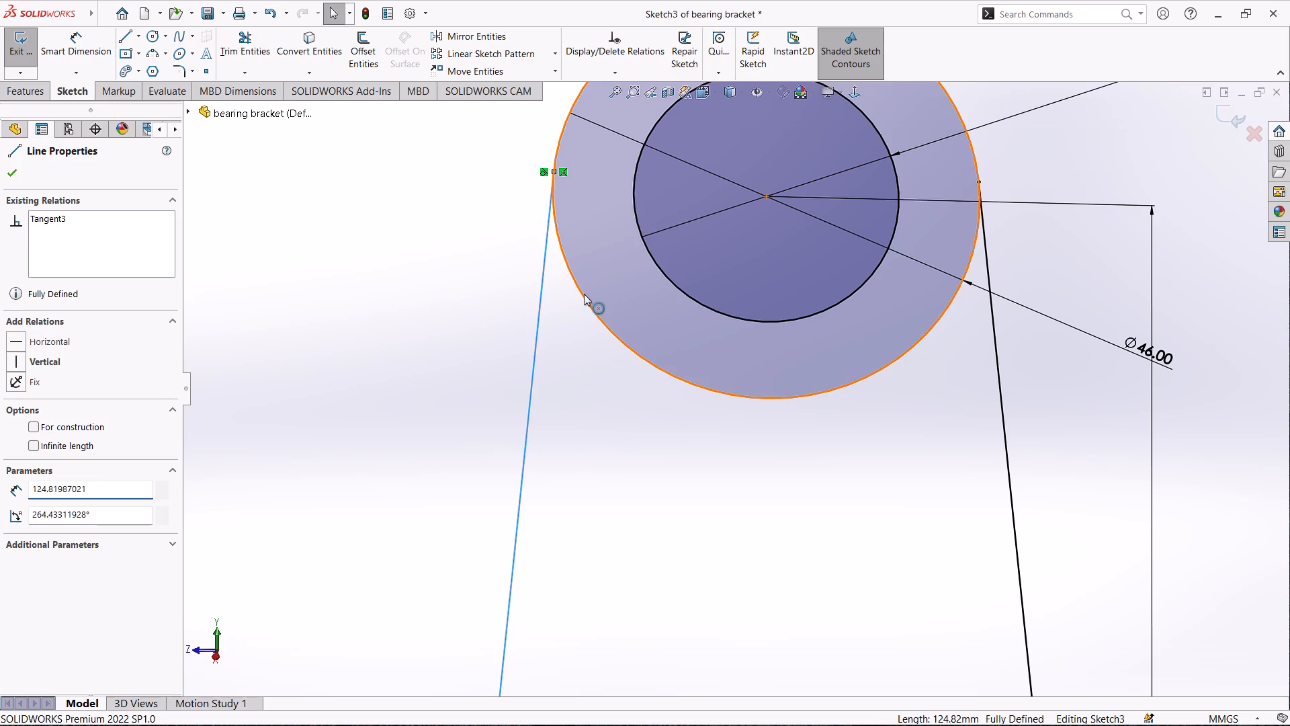
left_click(36, 411)
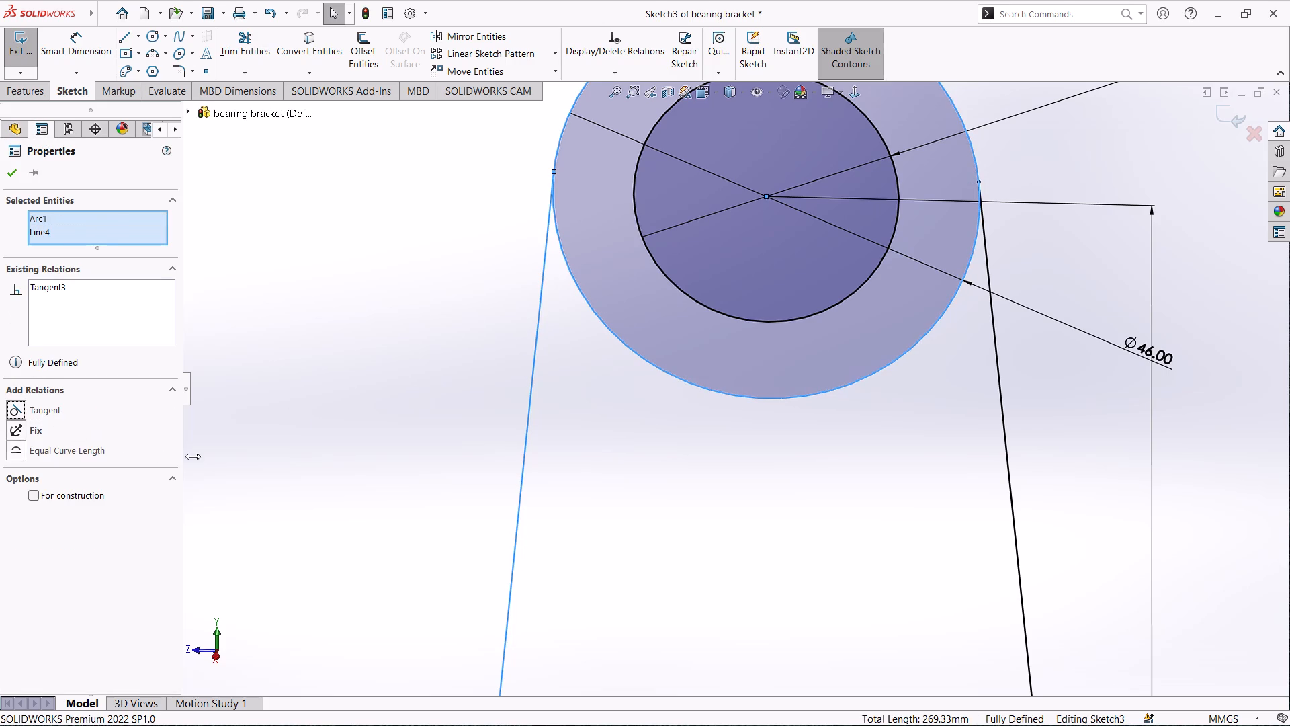
left_click(8, 175)
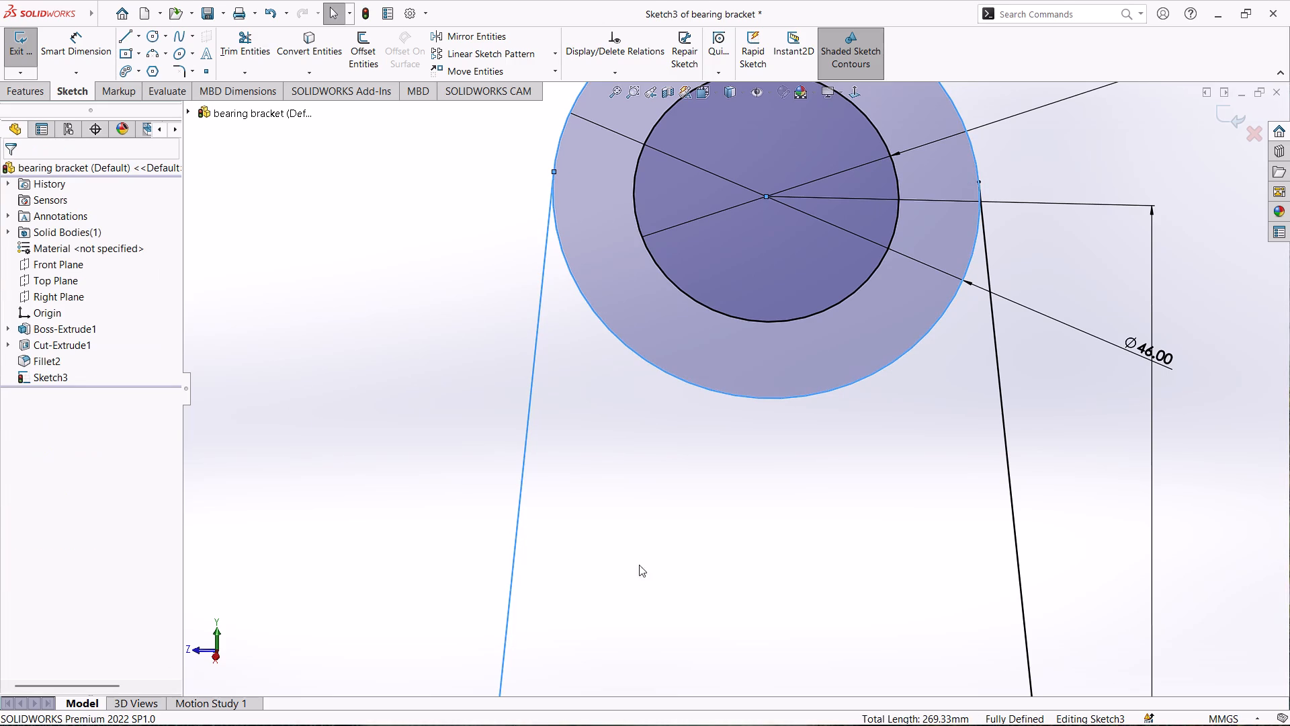
Apply a Tangent relation between the 46 mm outer circle and the opposite sloping side line.
left_click(933, 328, "ctrl")
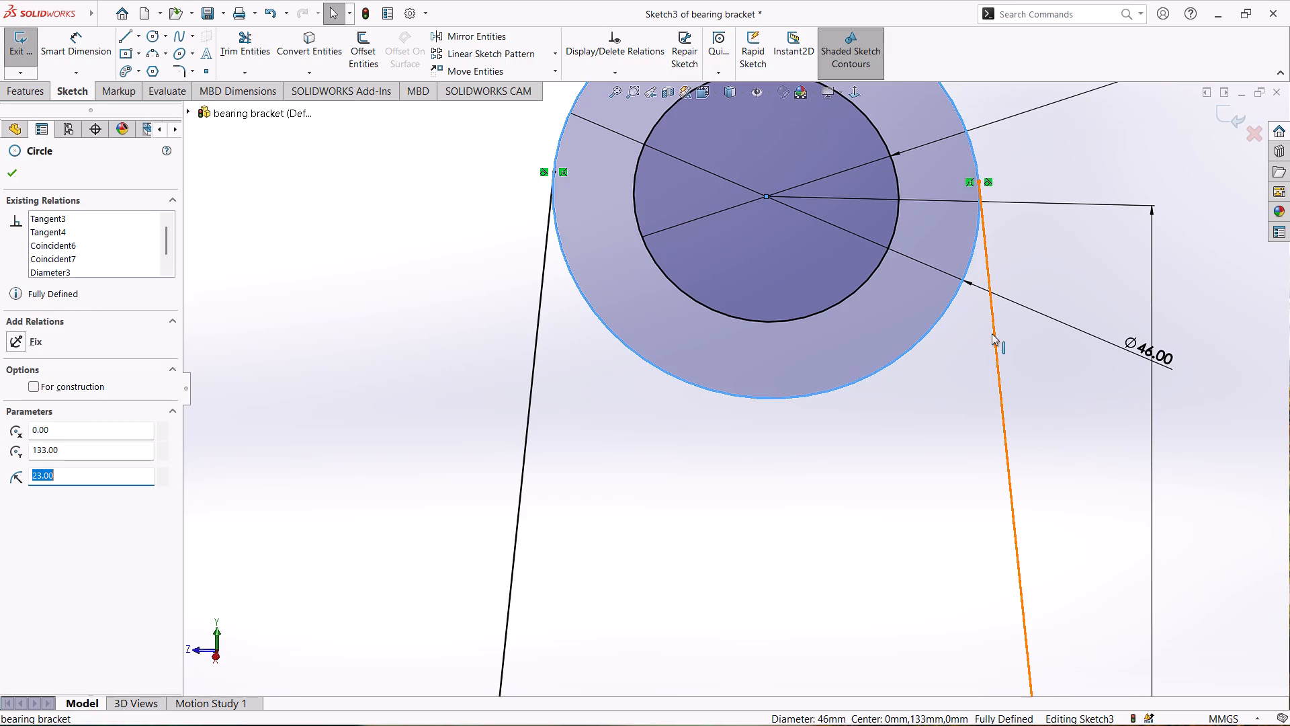
left_click(994, 334, "ctrl")
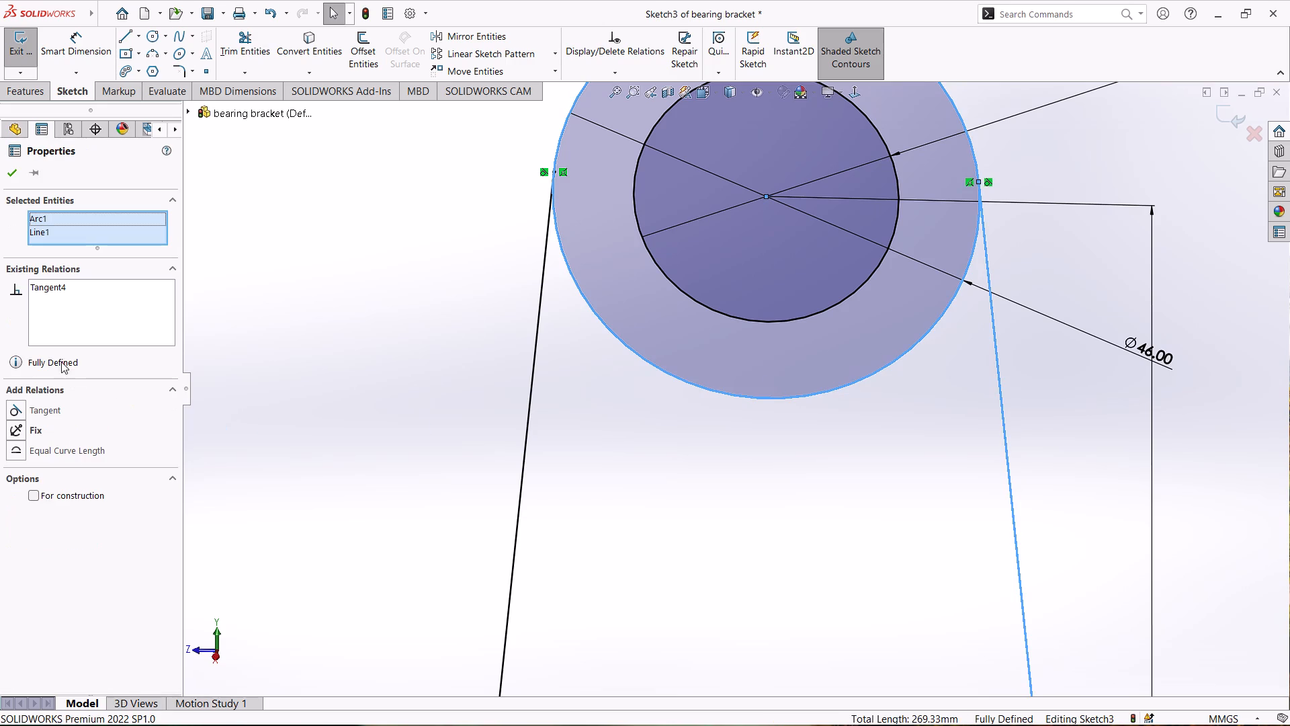
left_click(42, 417)
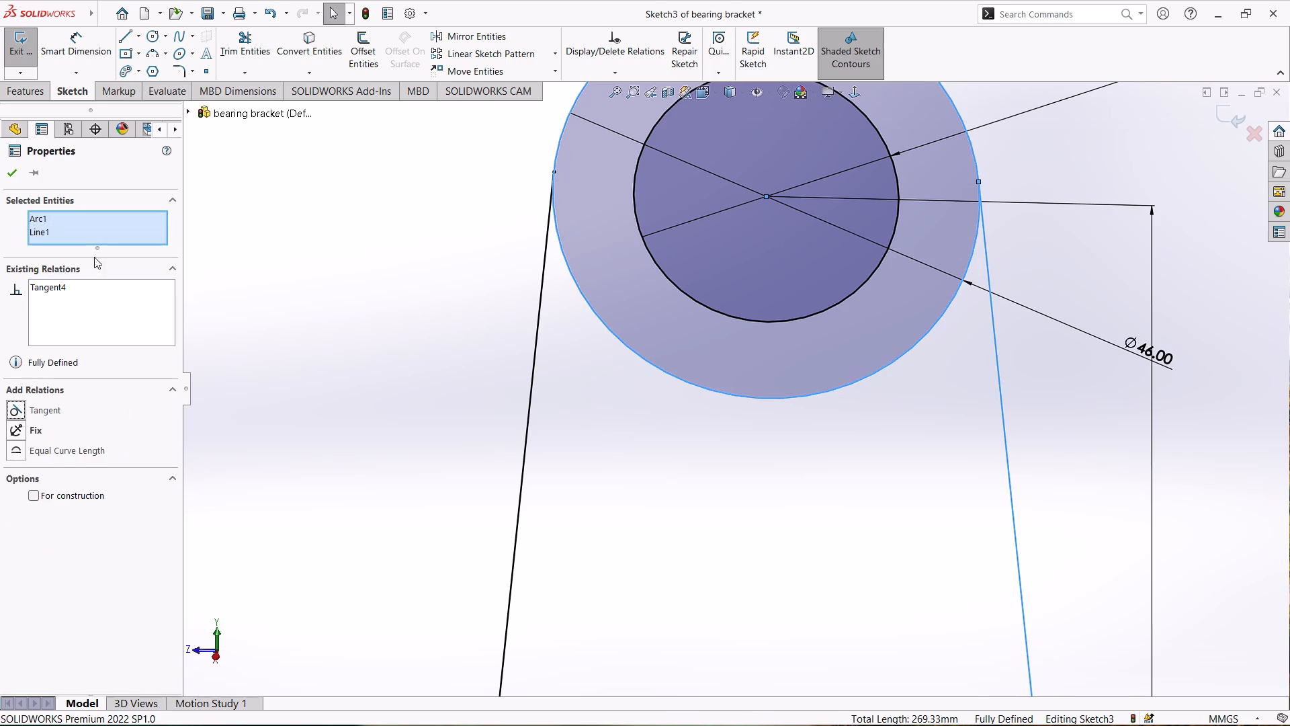
left_click(15, 173)
Examine the support sketch's base line and its endpoints on the base plate's top edges.
scroll(914, 494, "down", 2)
scroll(914, 494, "up", 9)
scroll(781, 614, "down", 3)
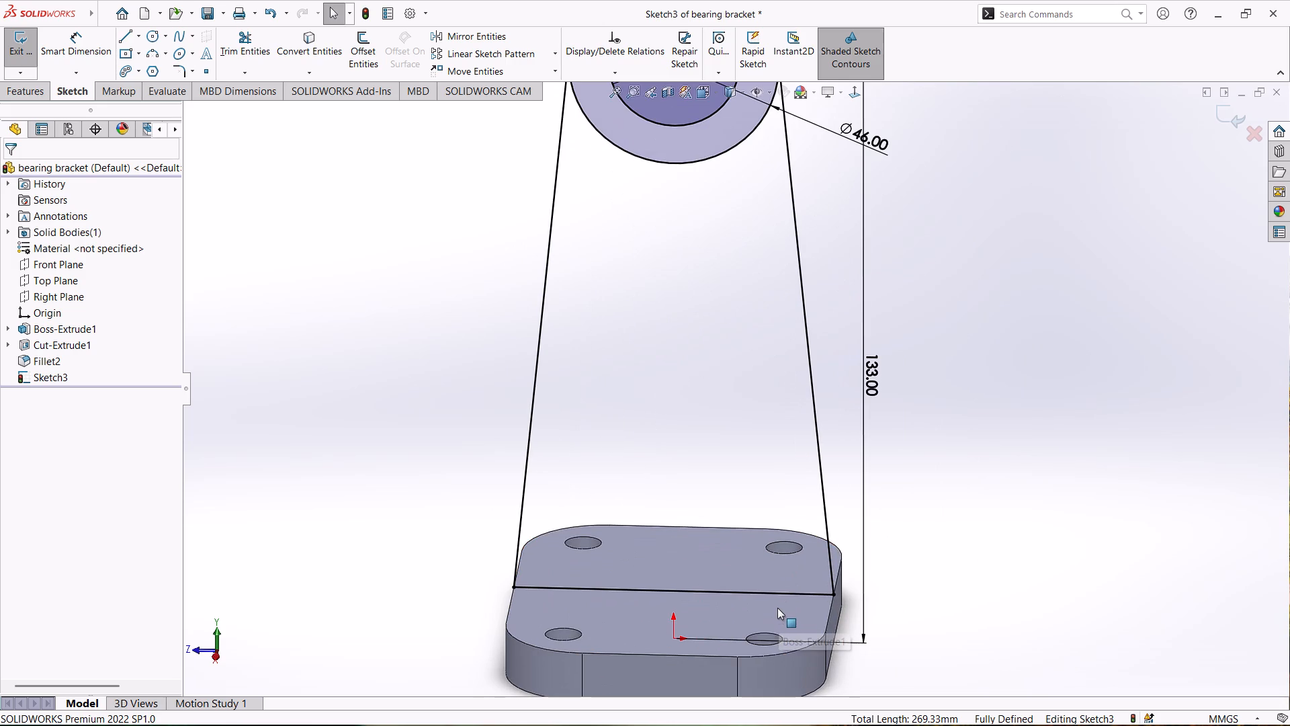
scroll(796, 594, "down", 3)
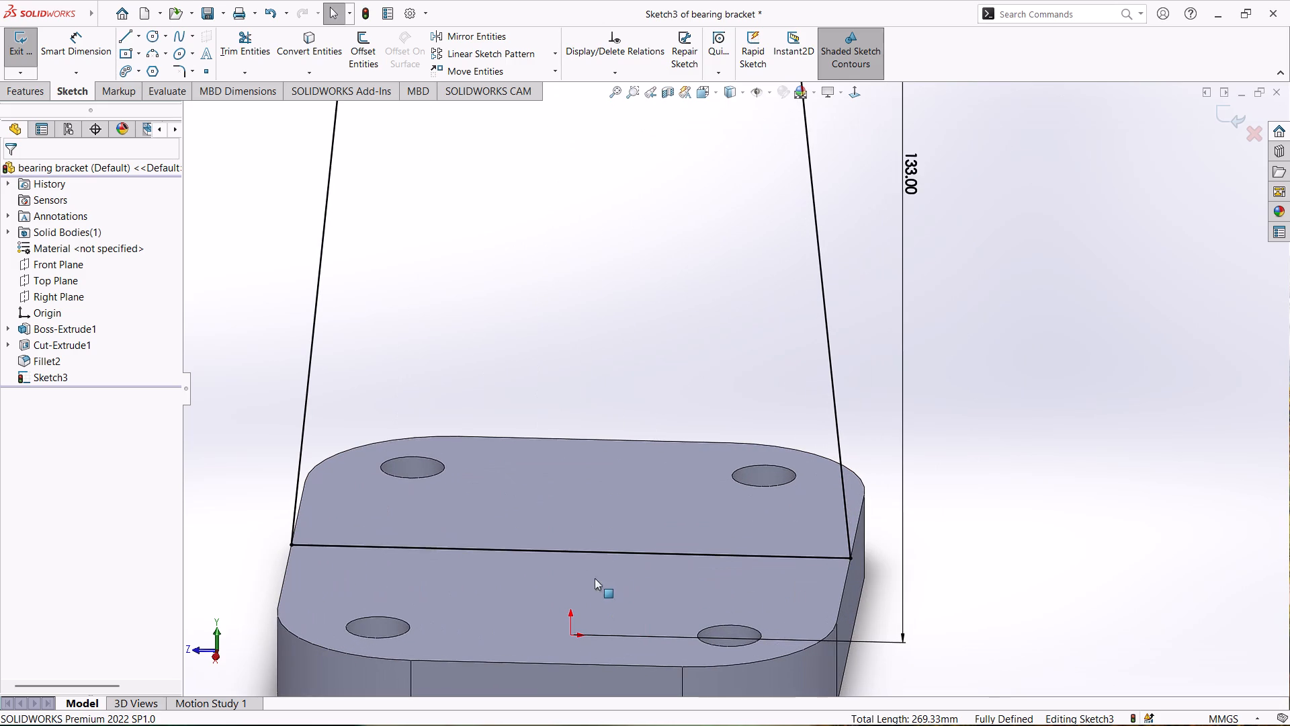
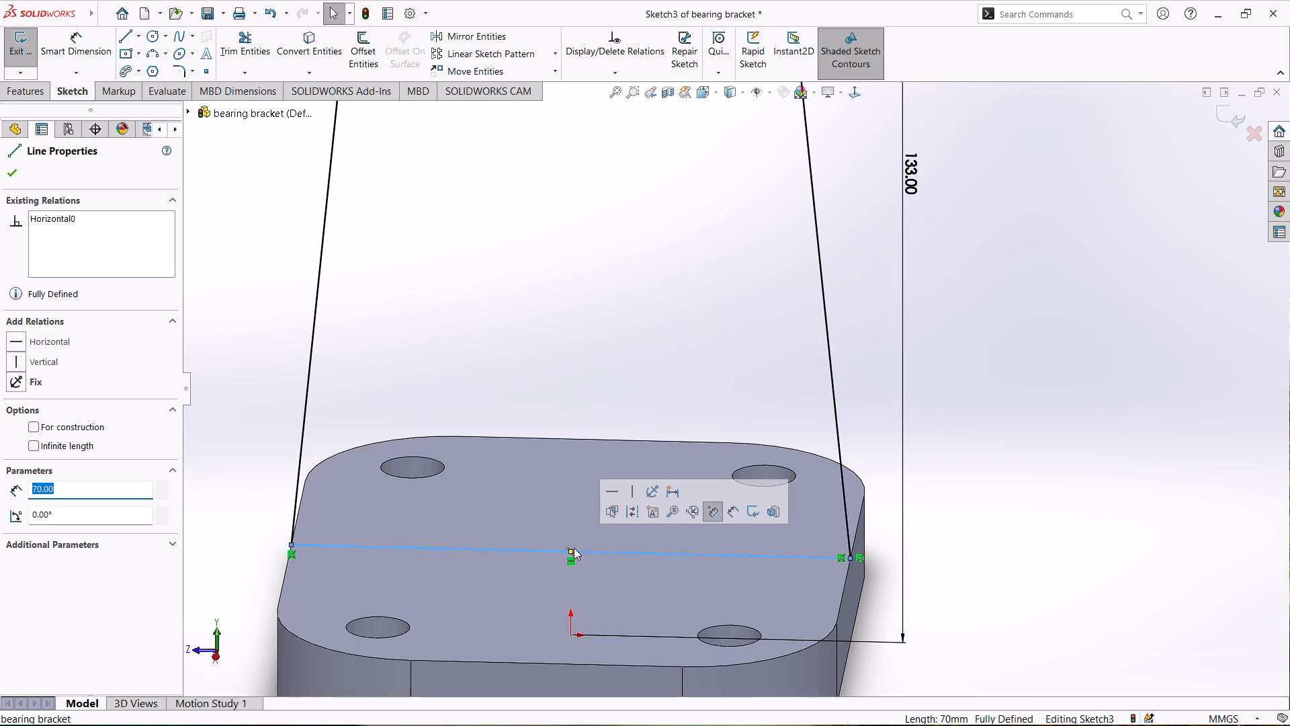
Replace the support sketch's base line with a new 70 mm horizontal line joining the sloping lines' lower endpoints, and exit the sketch.
key("Delete")
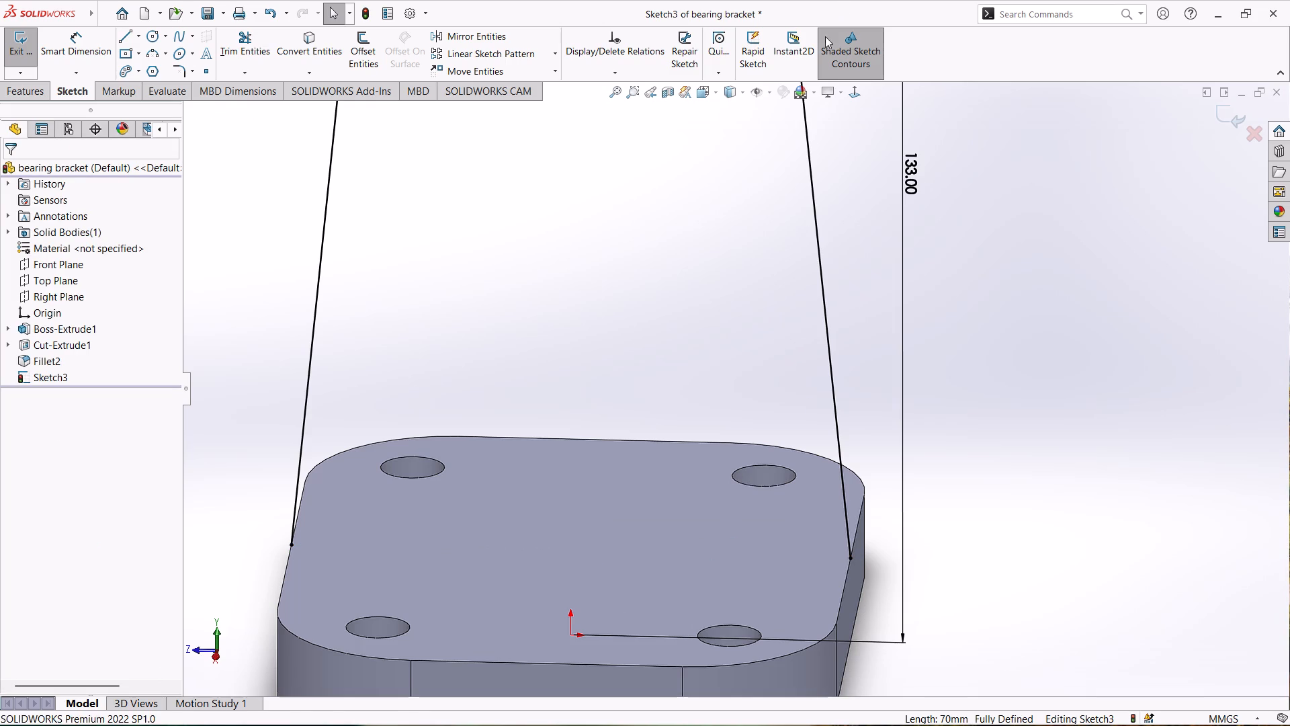
left_click(856, 95)
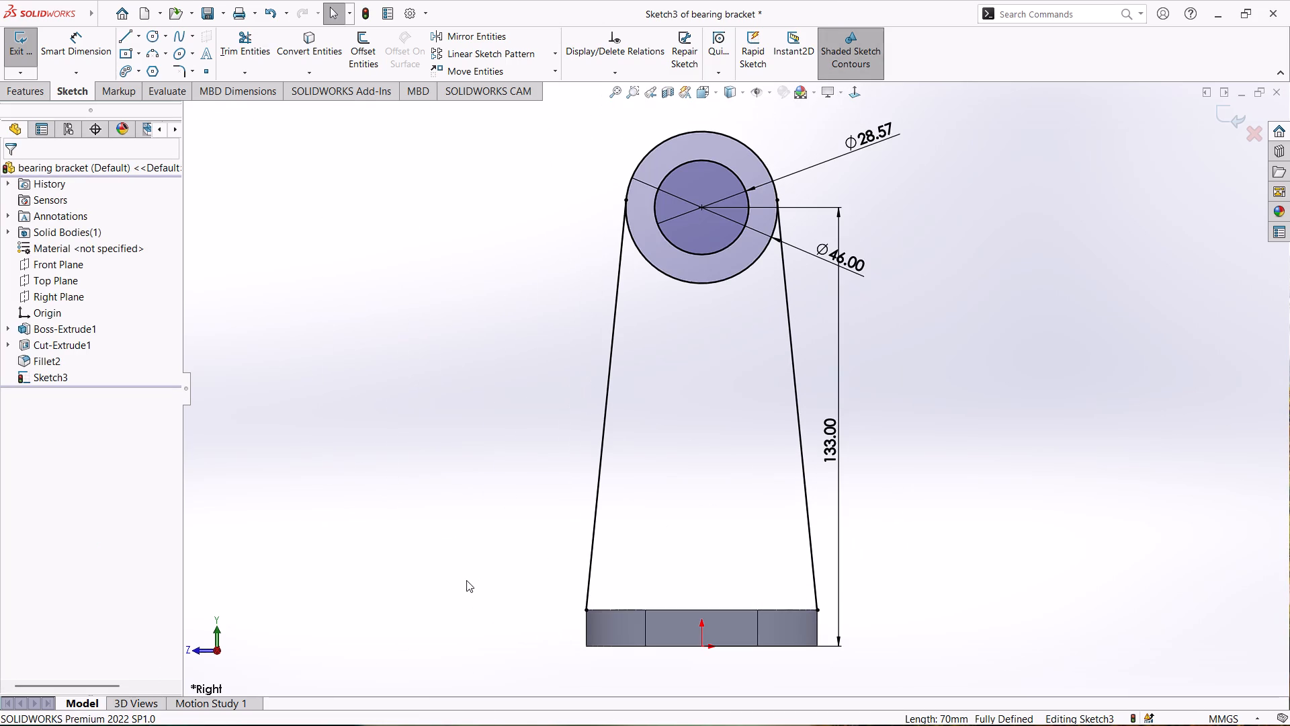
right_click_drag(462, 522, 324, 528)
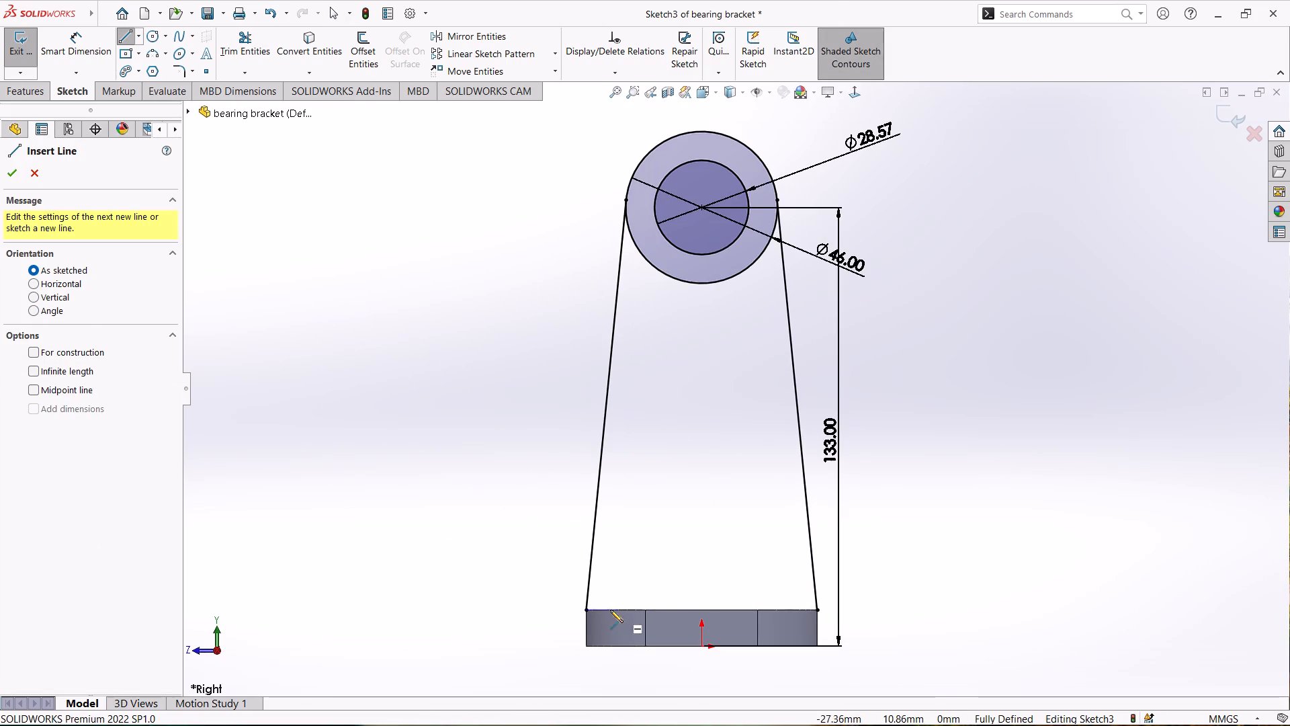
left_click(587, 610)
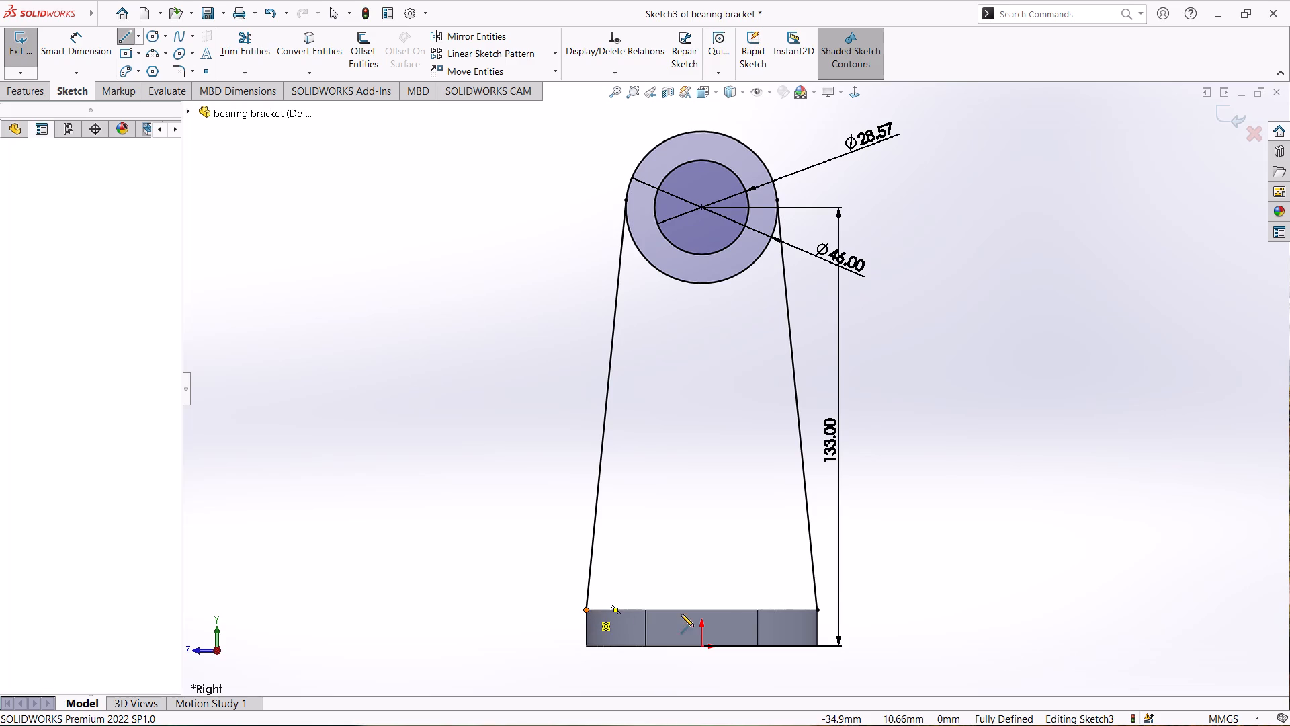
left_click(816, 610)
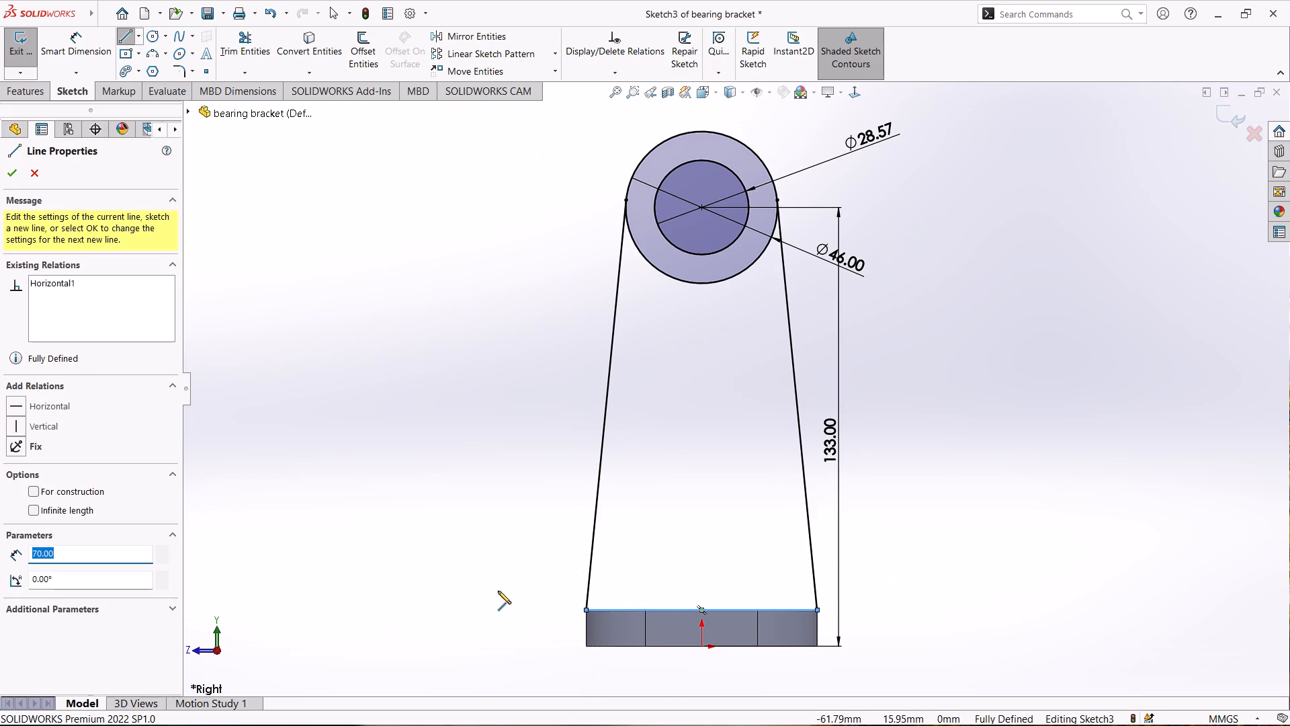
key("Escape")
scroll(730, 579, "down", 2)
scroll(734, 570, "up", 1)
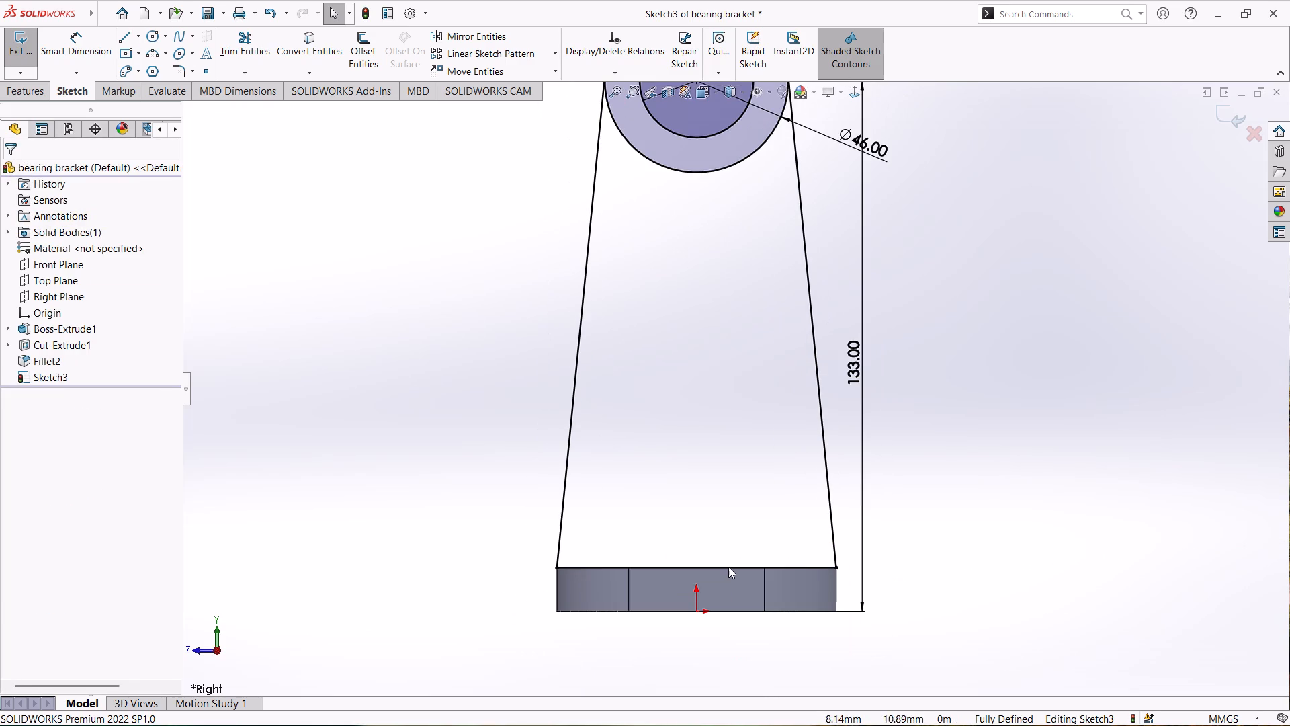
left_click(21, 51)
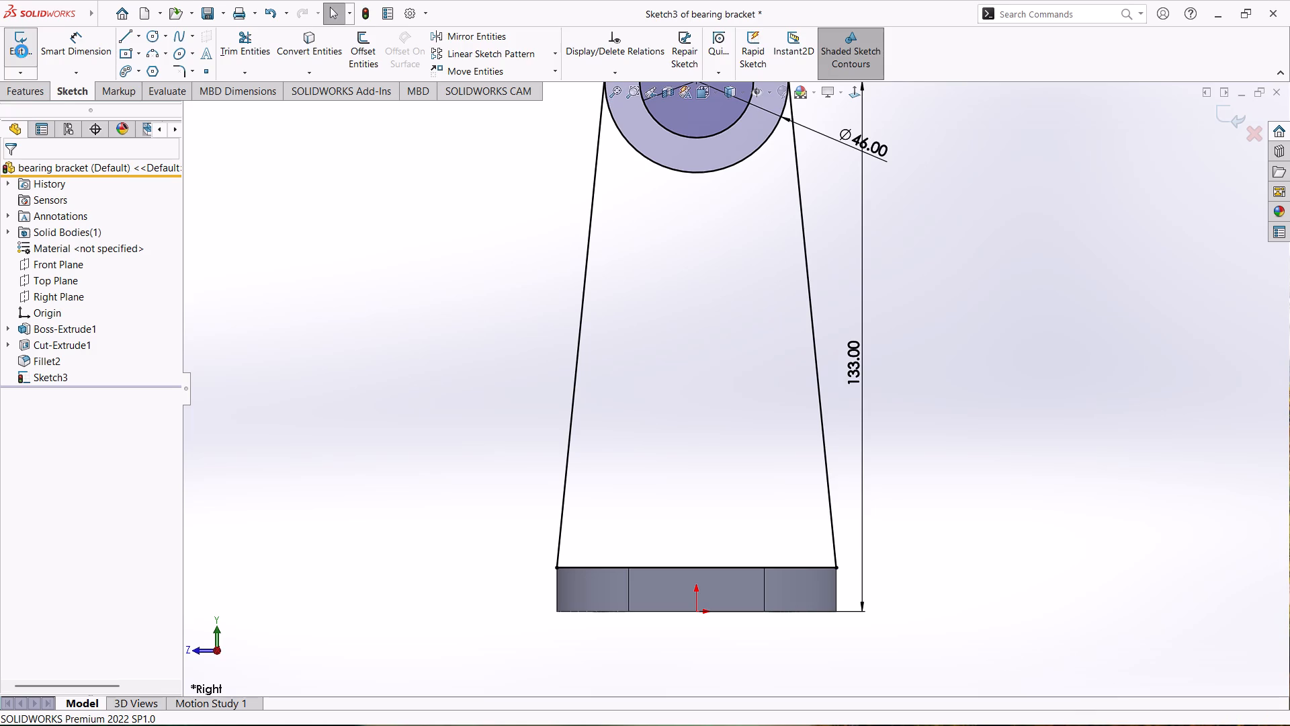
Start a boss extrusion from Sketch3 and clear the inner-circle contour from its selection.
left_click(23, 48)
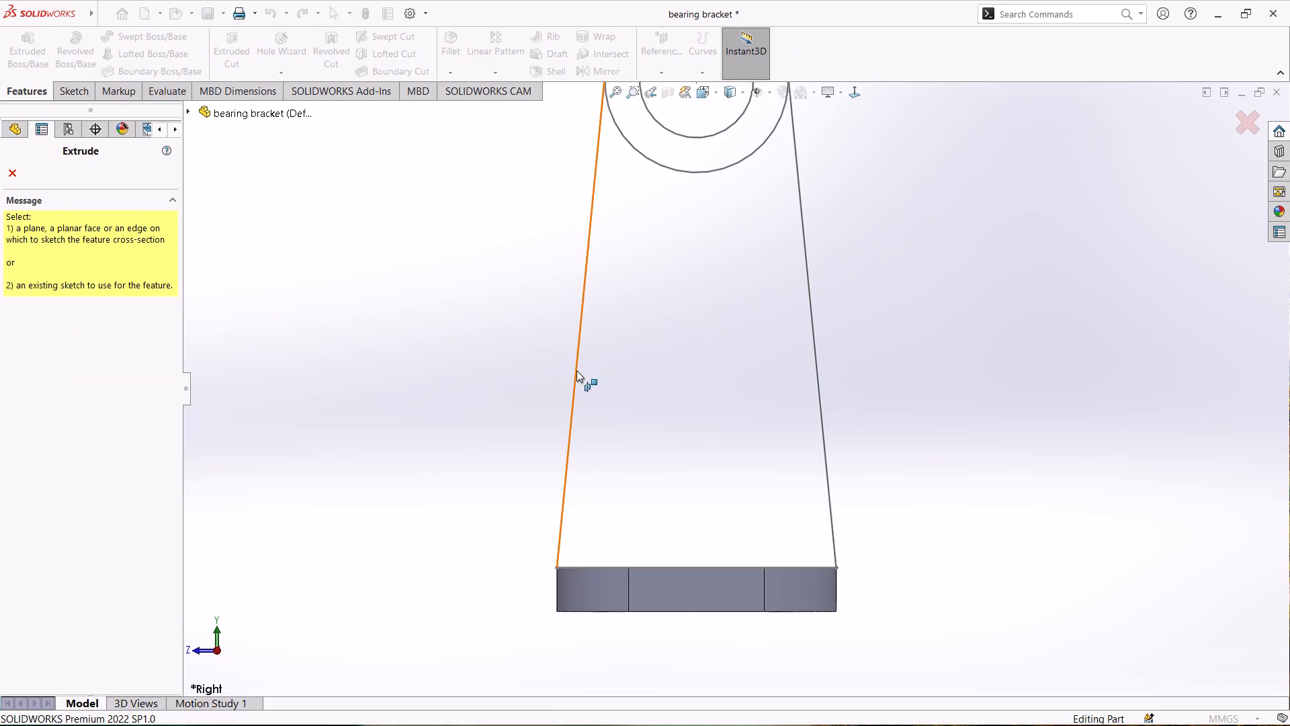
left_click(716, 143)
middle_click_drag(716, 143, 720, 184)
left_click(708, 137)
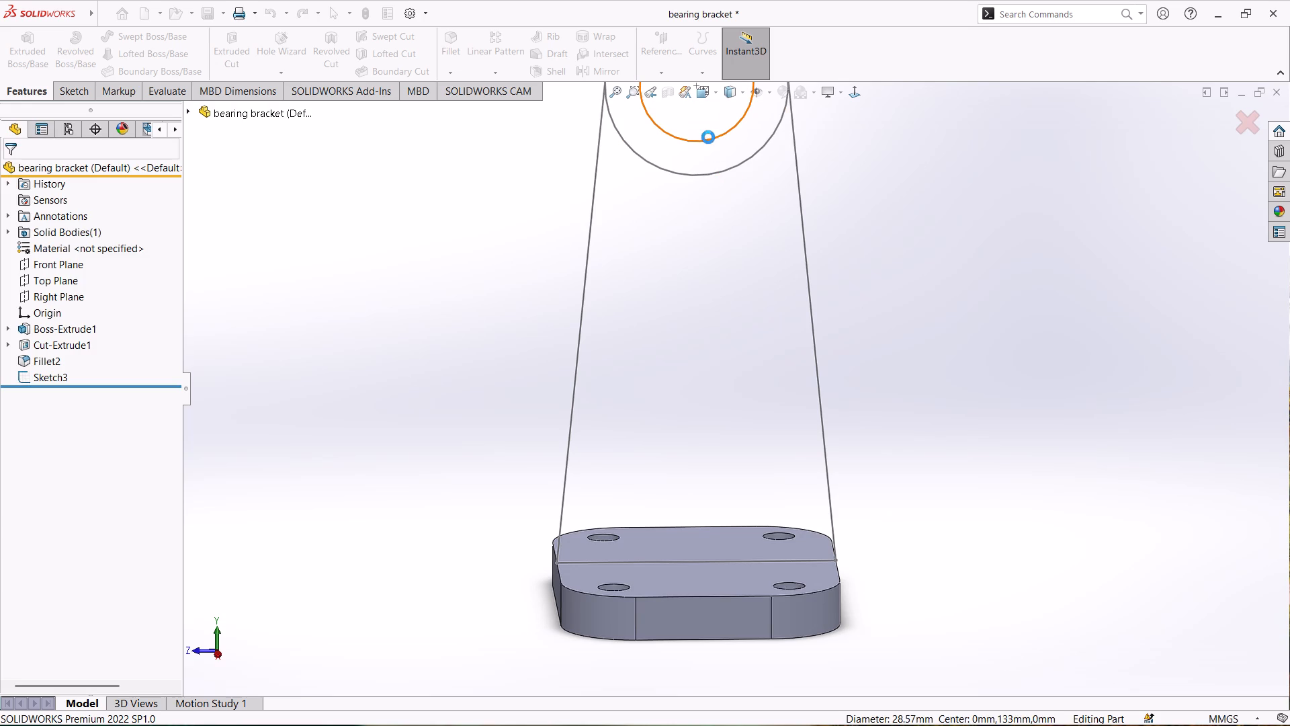
scroll(728, 168, "down", 2)
scroll(728, 163, "up", 2)
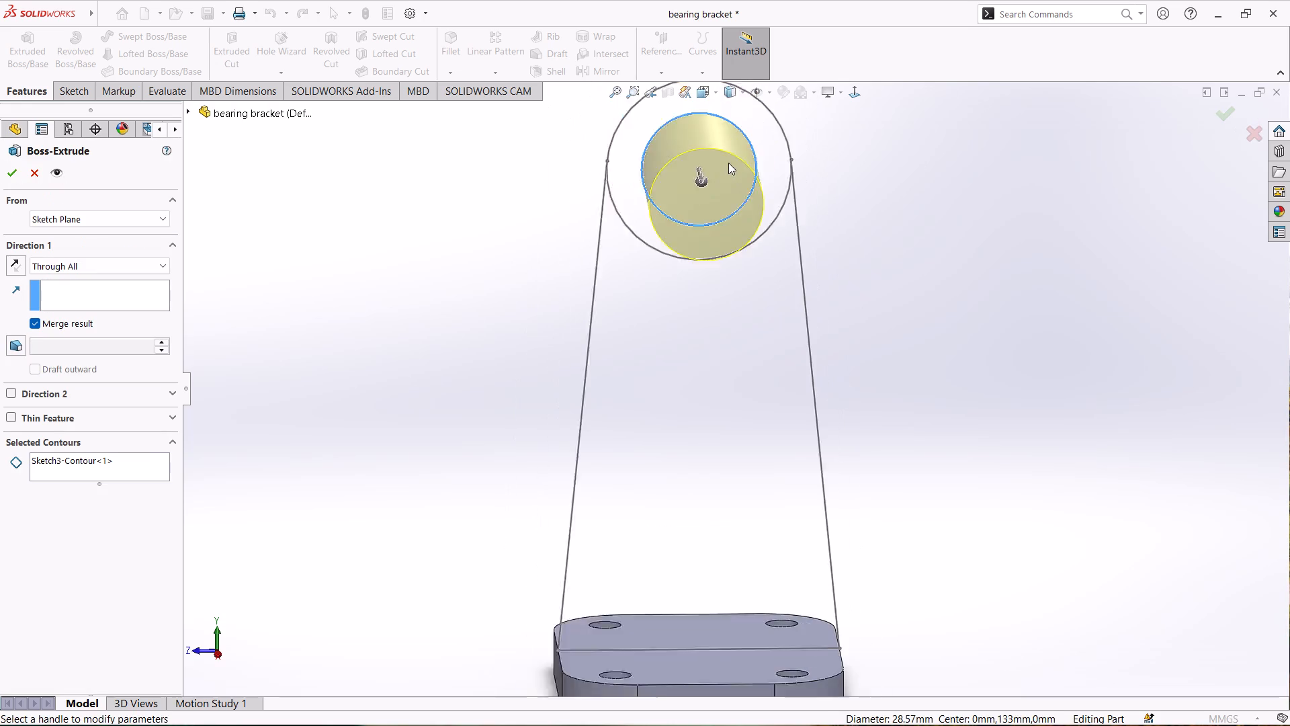
scroll(728, 163, "up", 1)
right_click(118, 460)
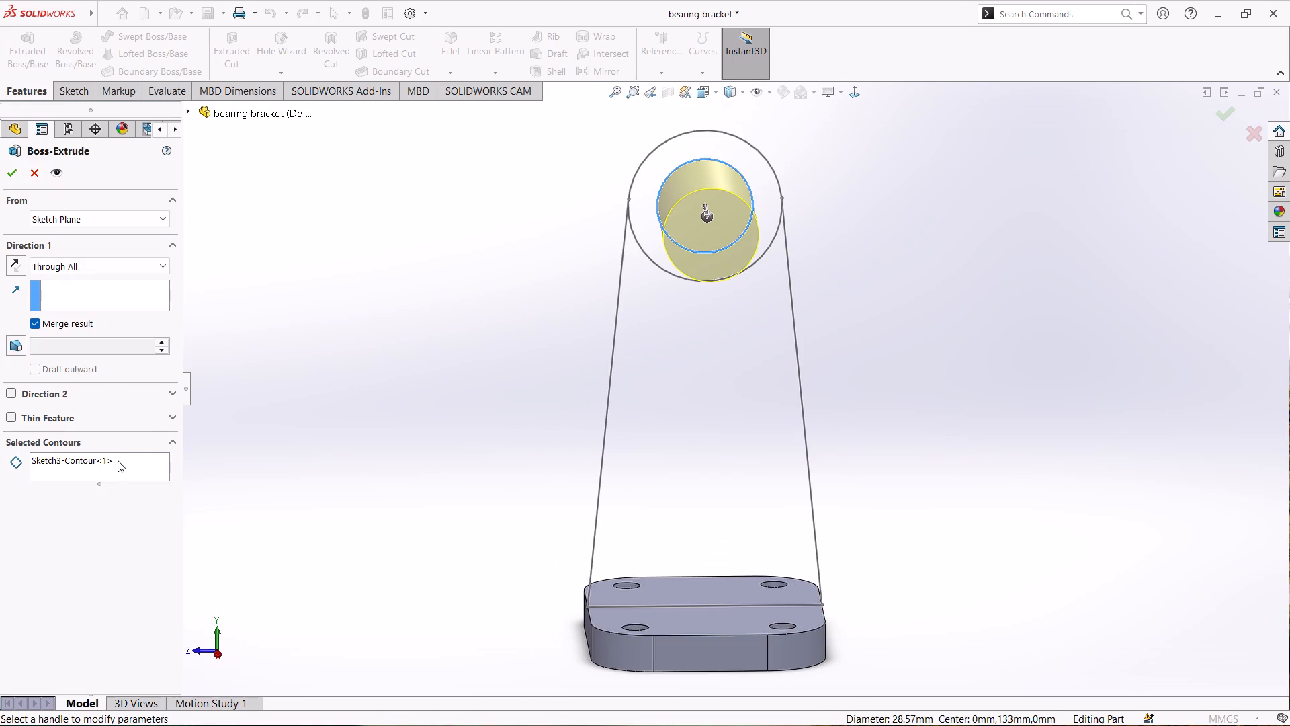
left_click(167, 495)
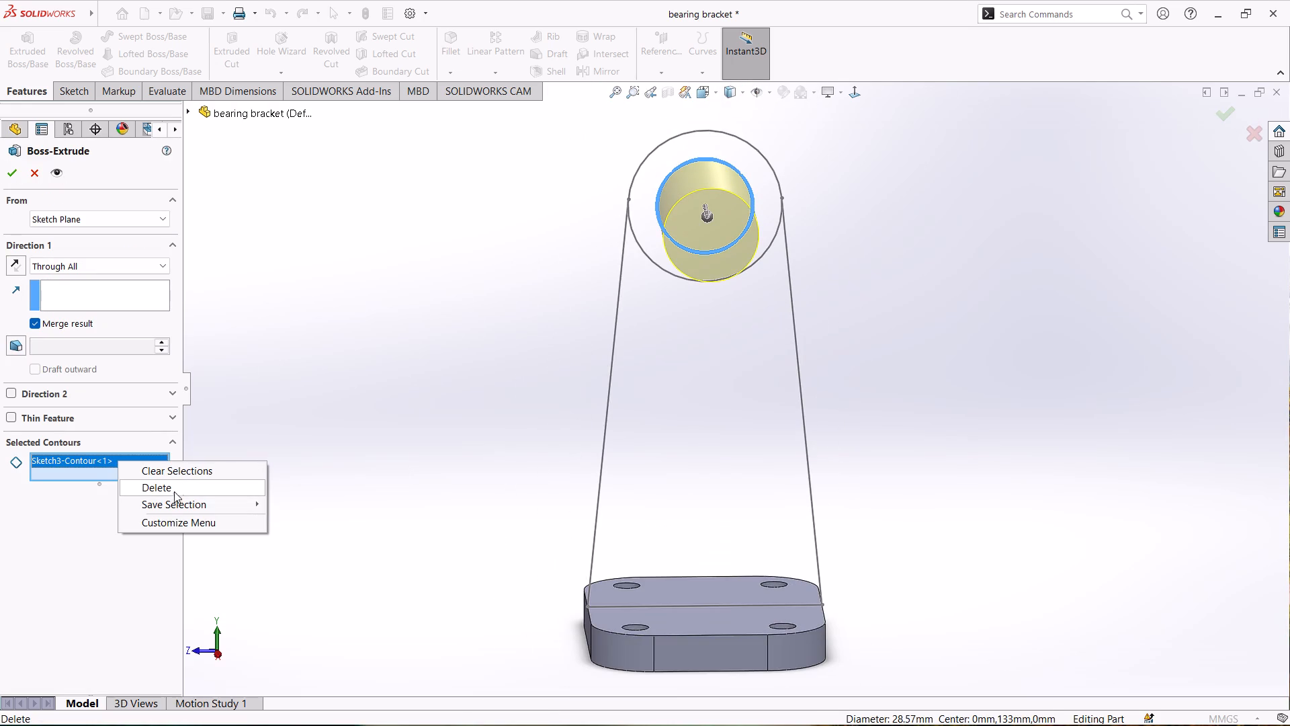
left_click(183, 475)
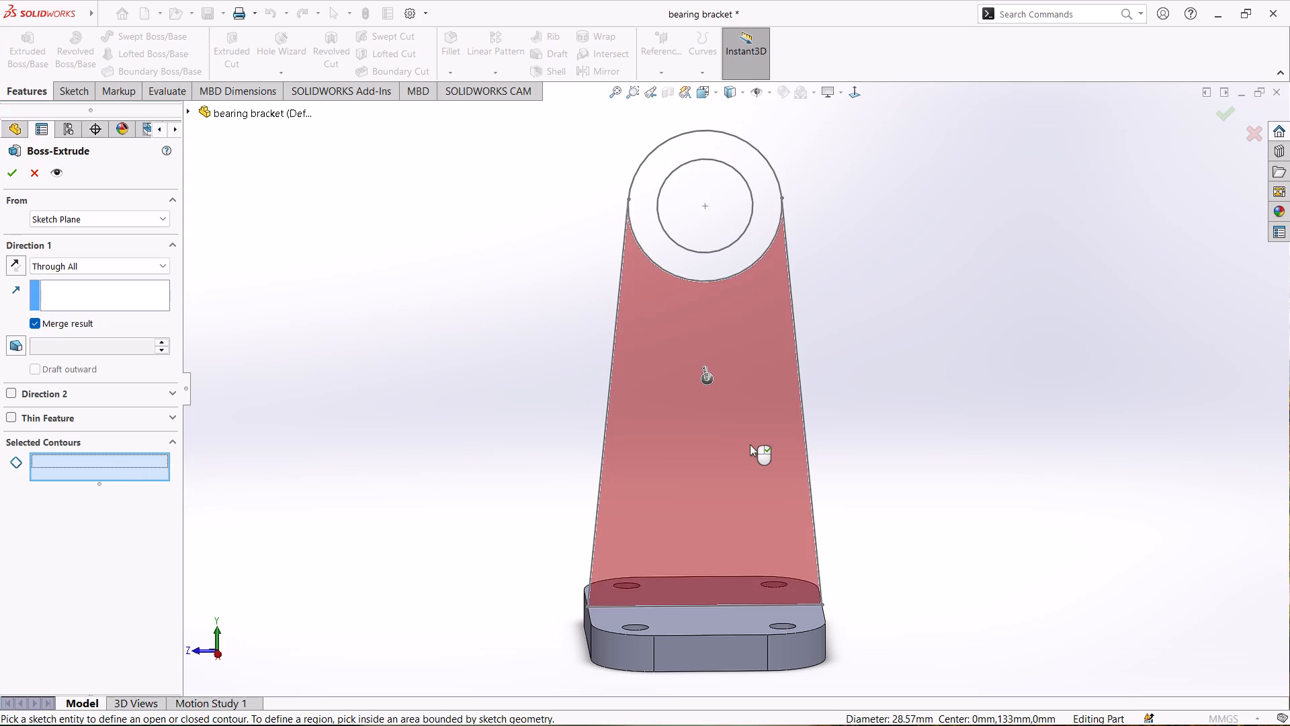
Extrude the region between the sloping lines, base line and 46 mm circle with Mid Plane at 8 mm depth.
left_click(750, 444)
middle_click_drag(378, 417, 432, 458)
left_click(106, 266)
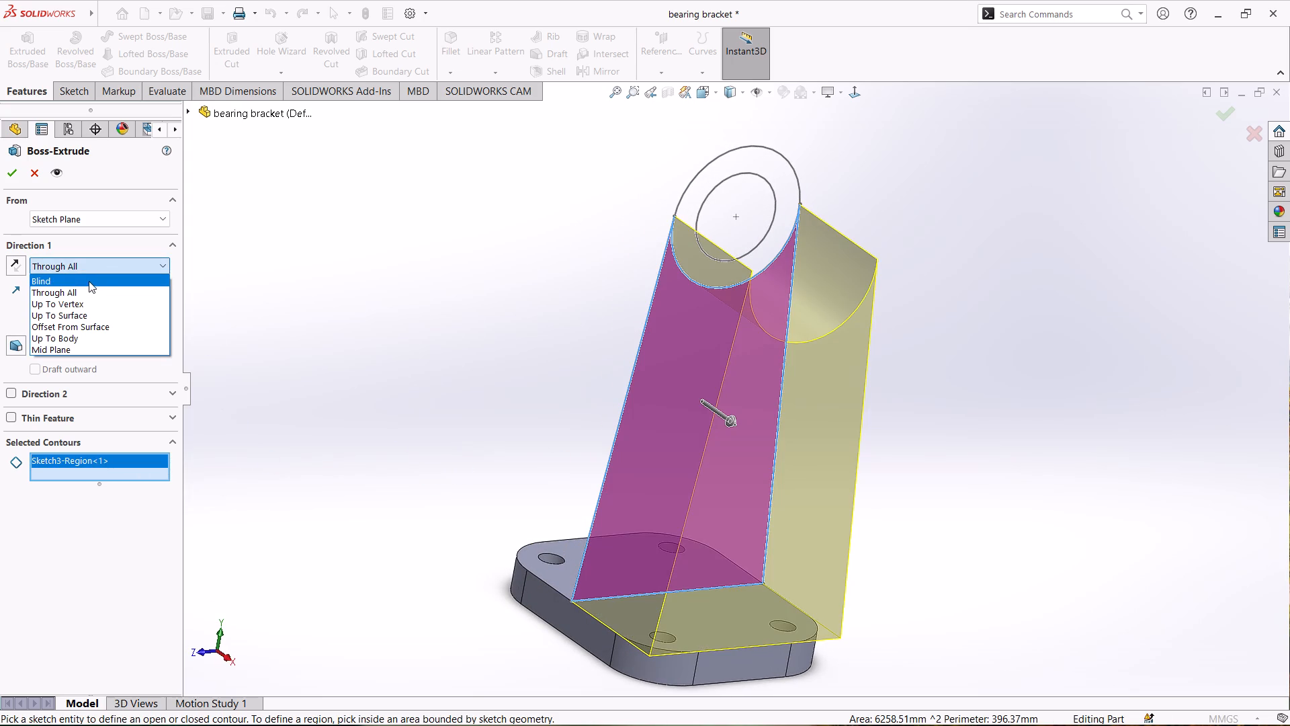
left_click(71, 348)
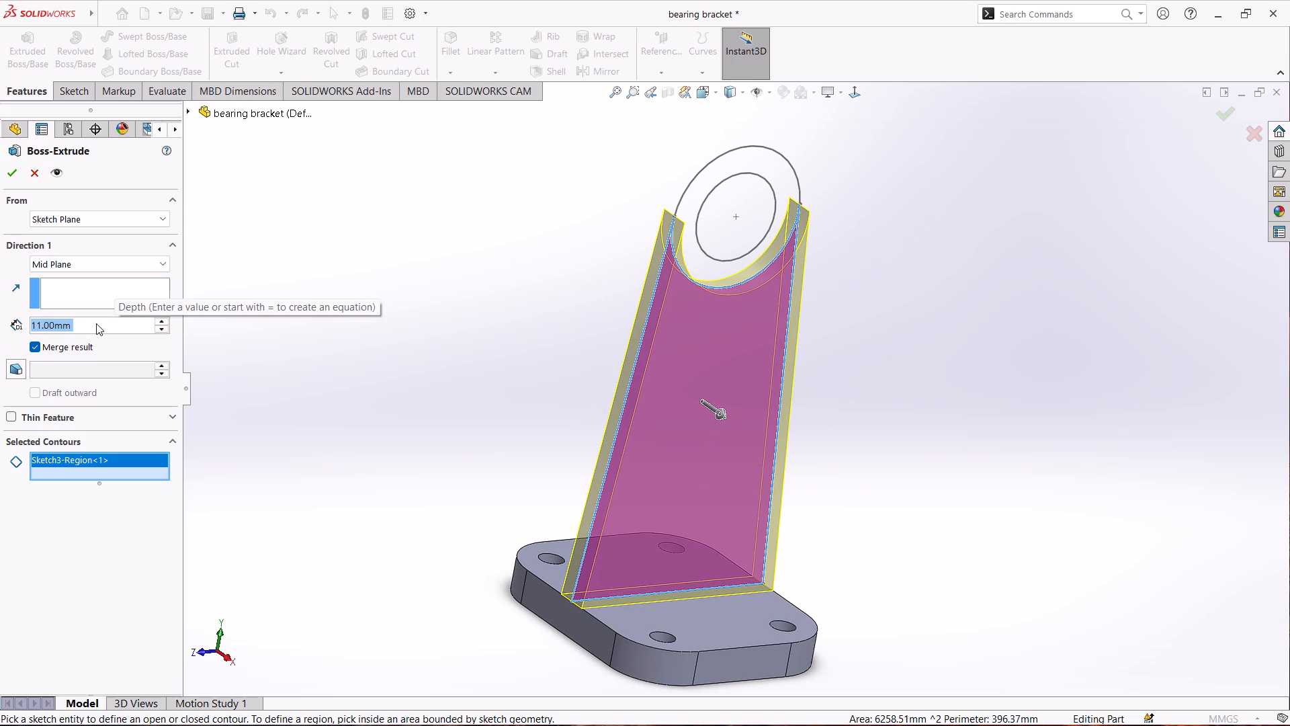
left_click_drag(95, 323, 0, 327)
key("8")
key("Return")
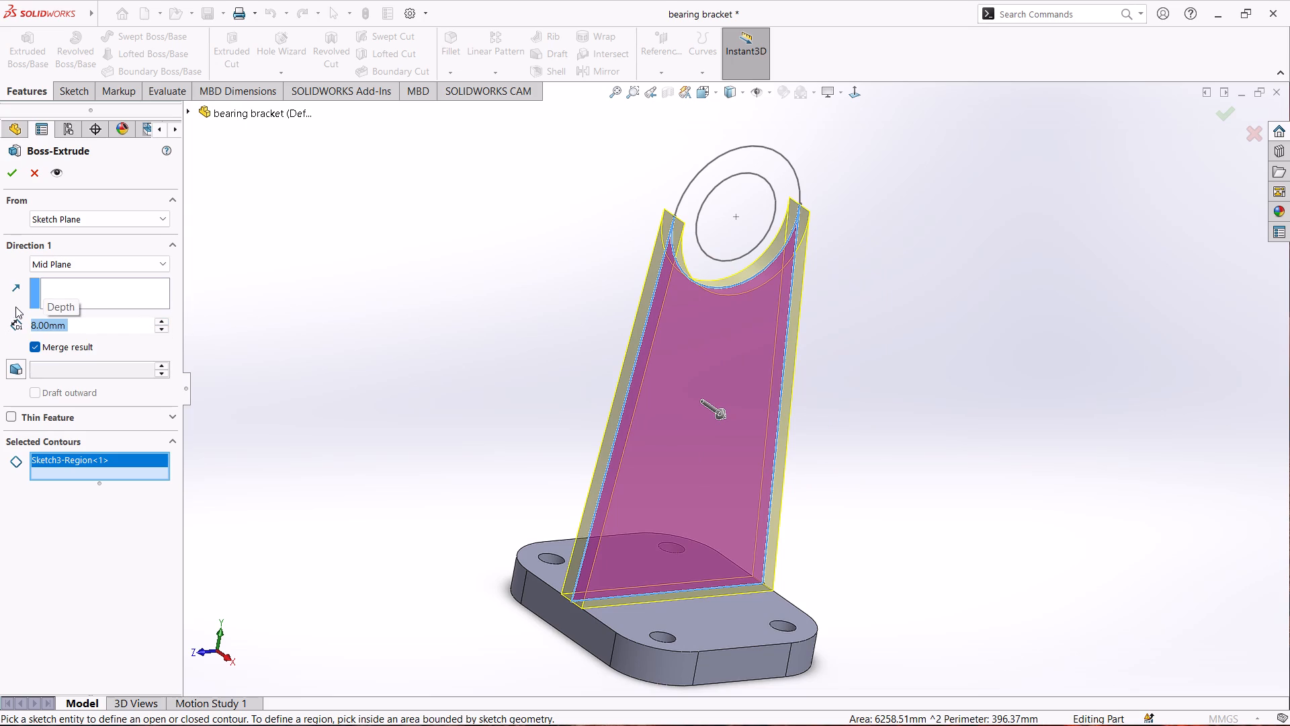
left_click(14, 172)
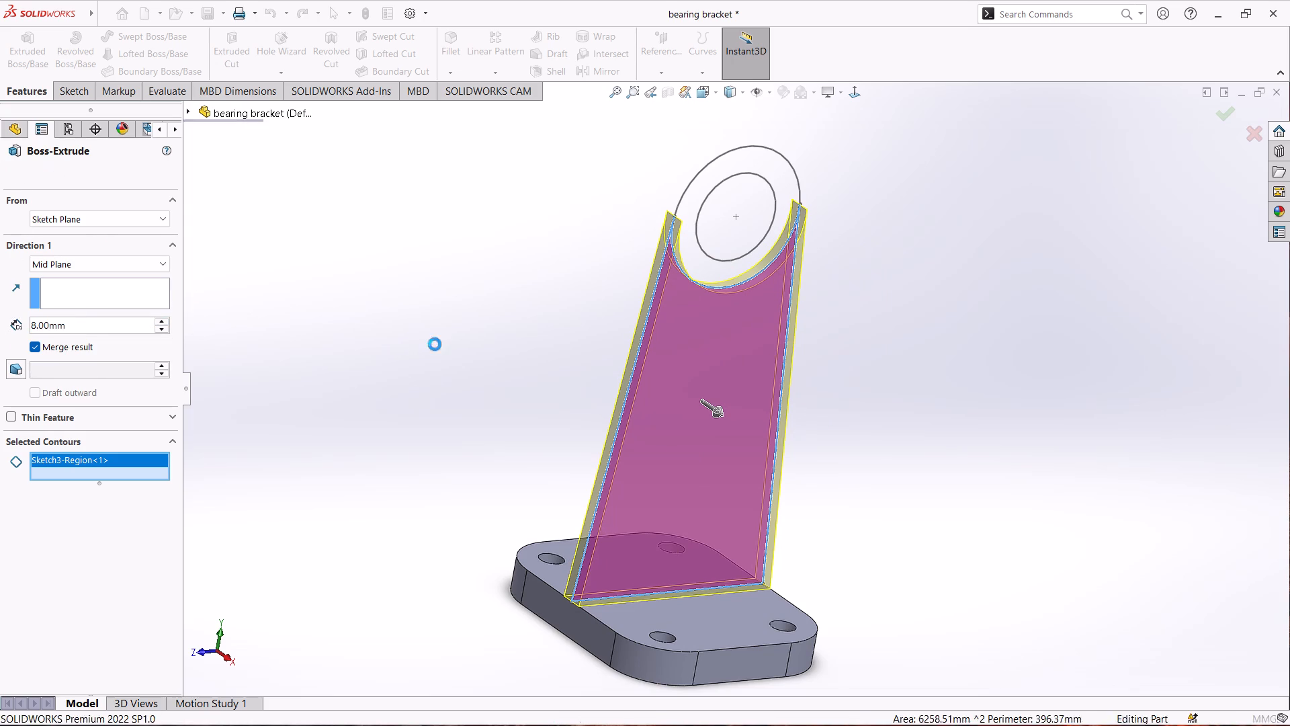
Show Sketch3 beneath the support extrusion in the model tree.
middle_click_drag(478, 328, 468, 390)
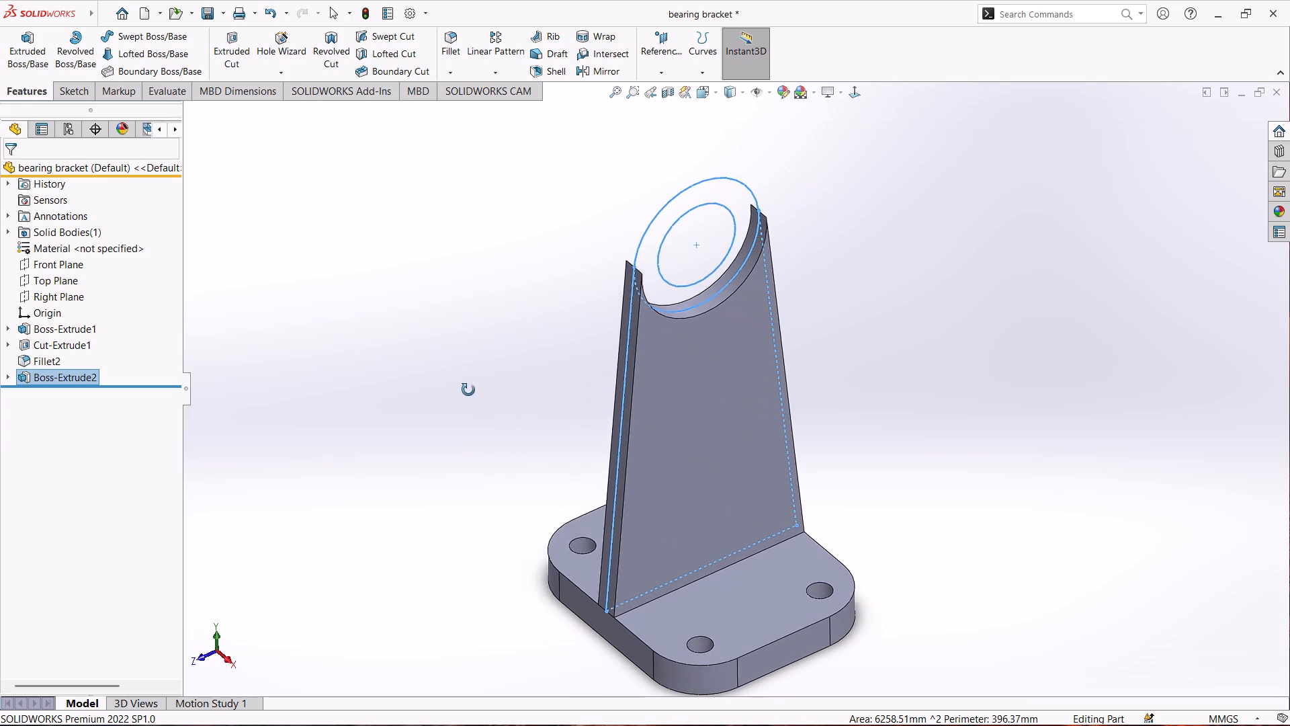
middle_click_drag(468, 390, 468, 389)
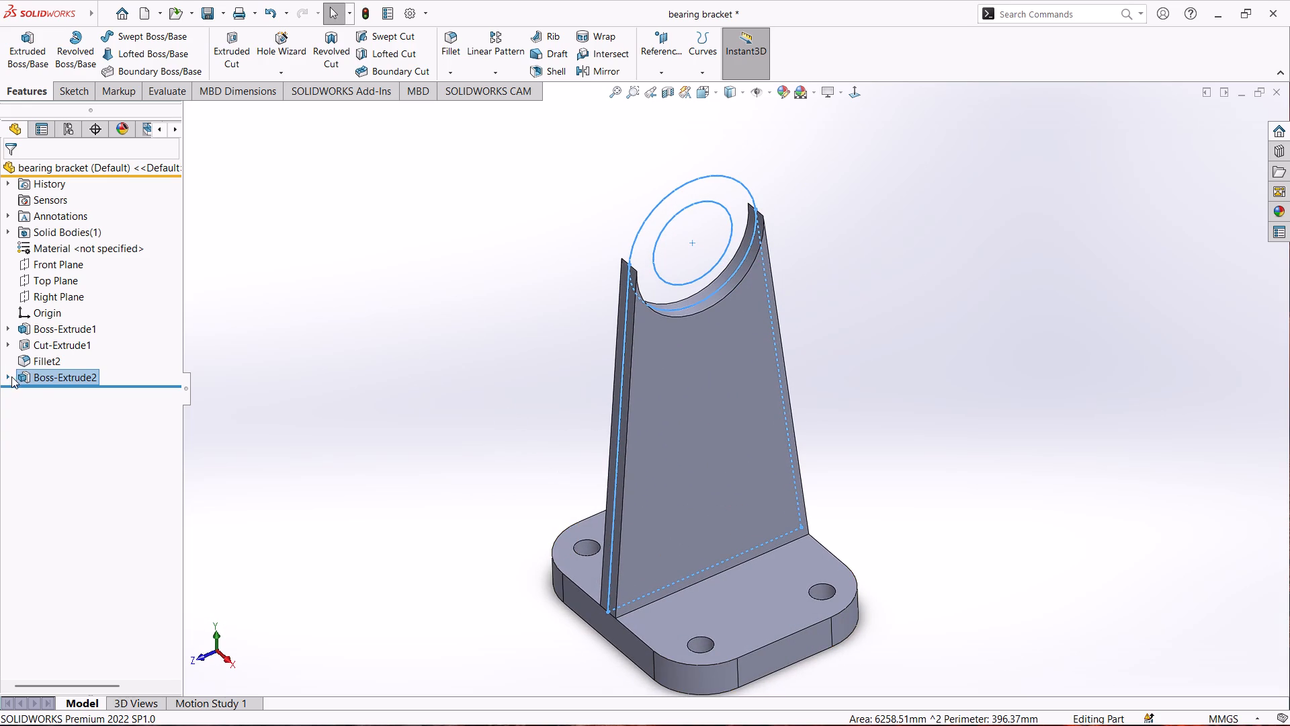
left_click(9, 377)
left_click(58, 396)
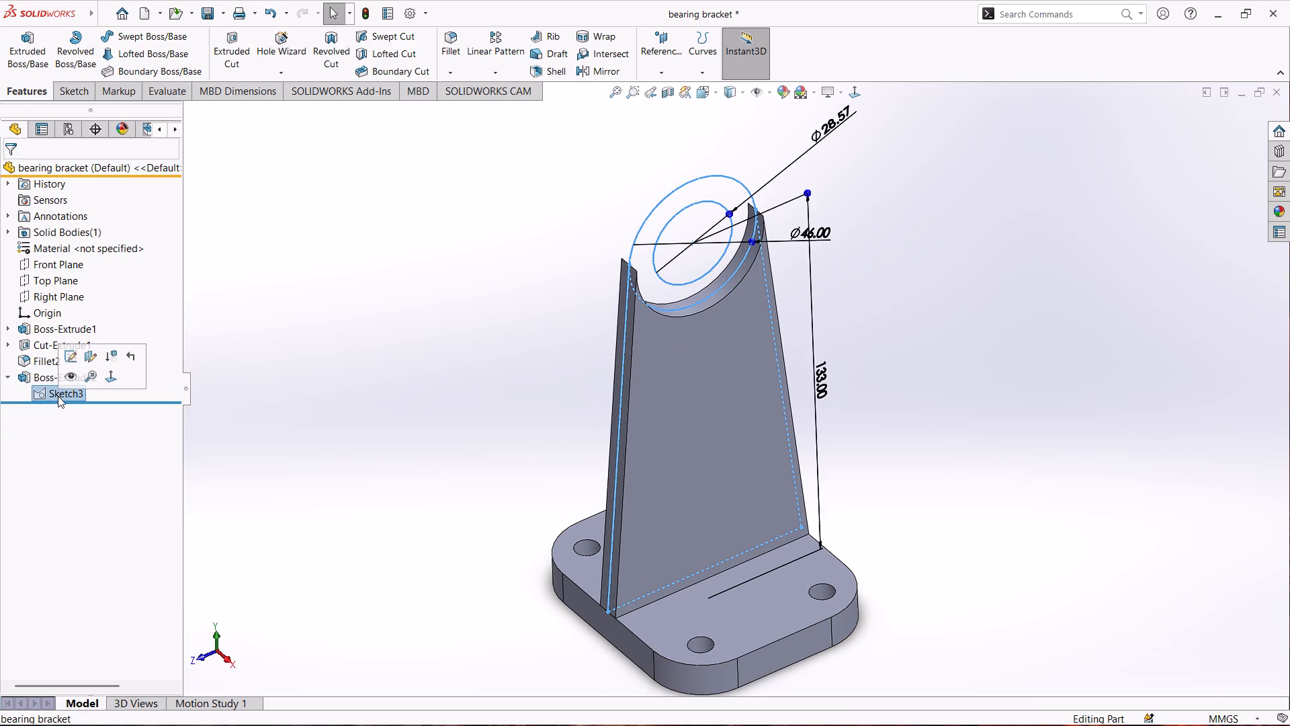
left_click(69, 378)
left_click(444, 321)
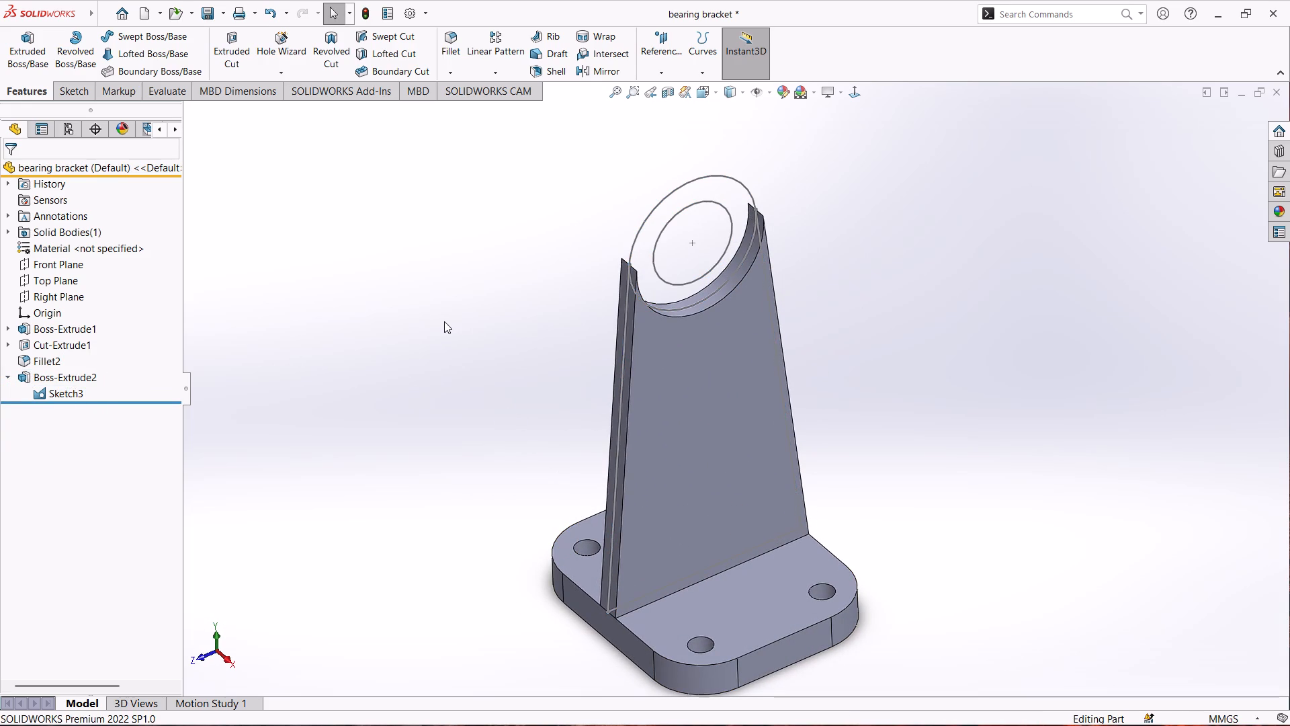
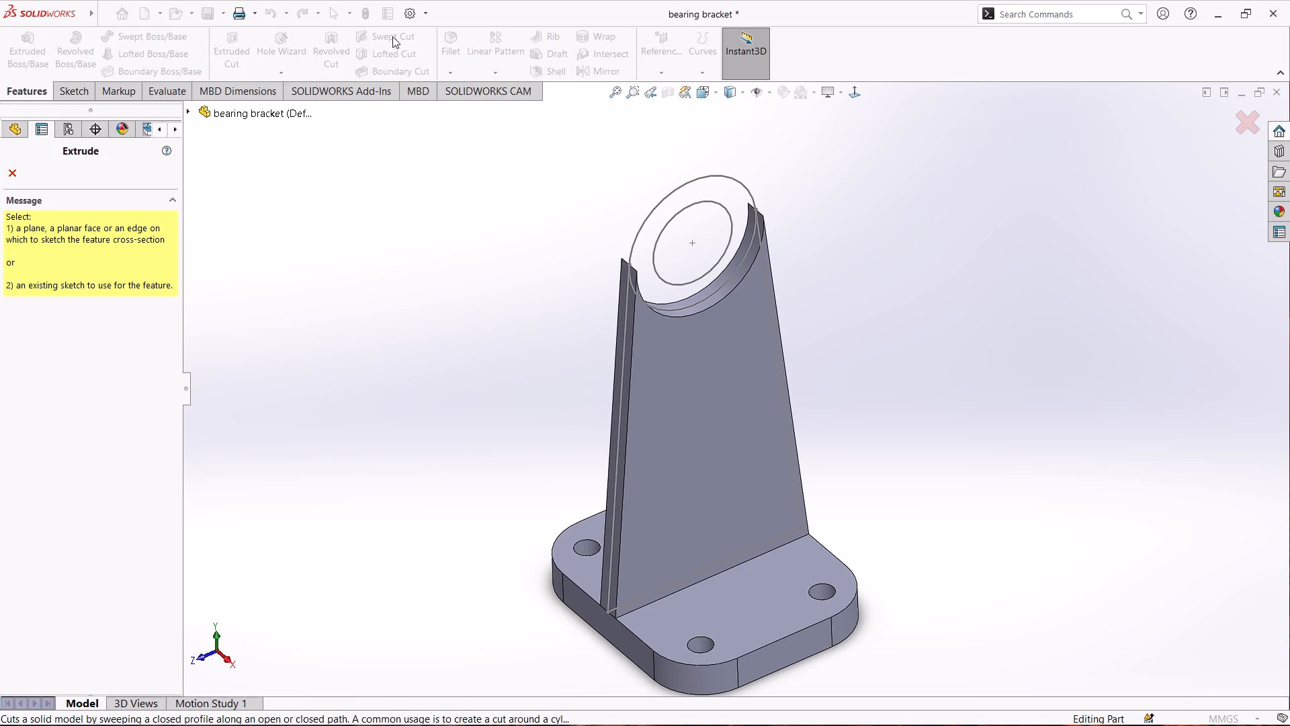
Extrude the ring region between Sketch3's two circles with Mid Plane at 34 mm depth, replacing the inner-circle contour selection.
left_click(672, 218)
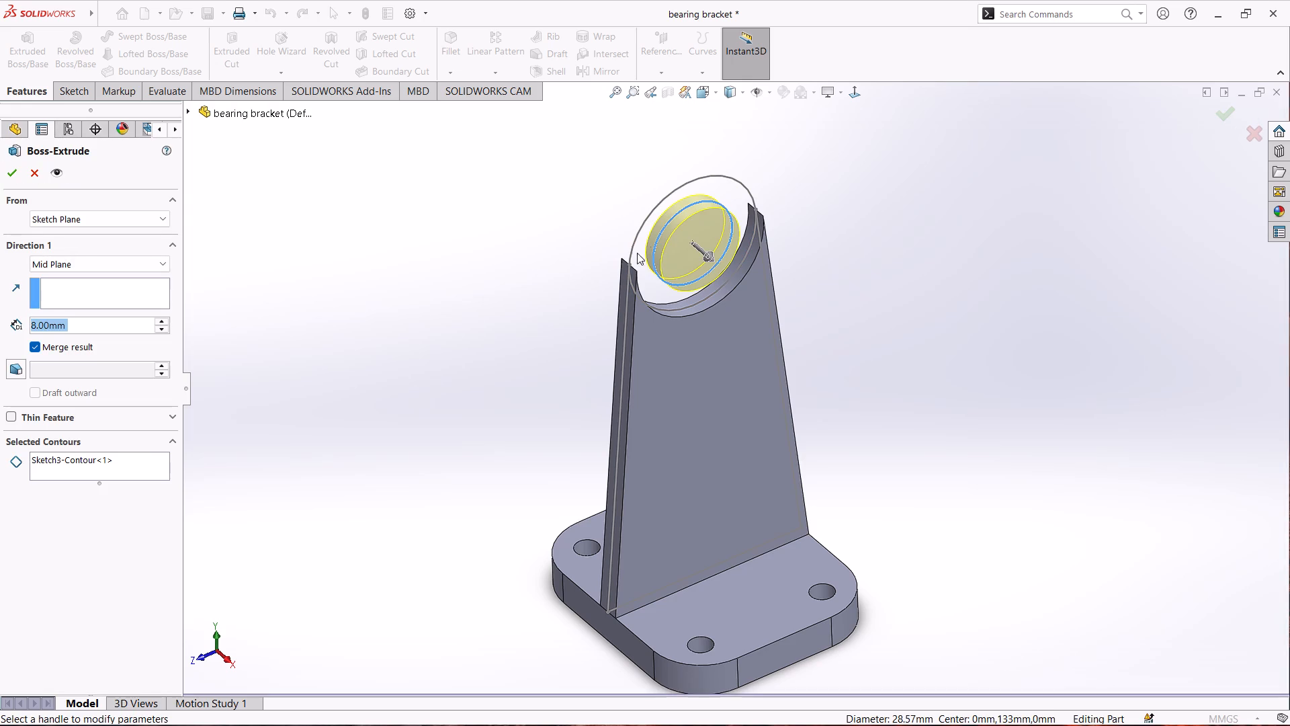
left_click(130, 462)
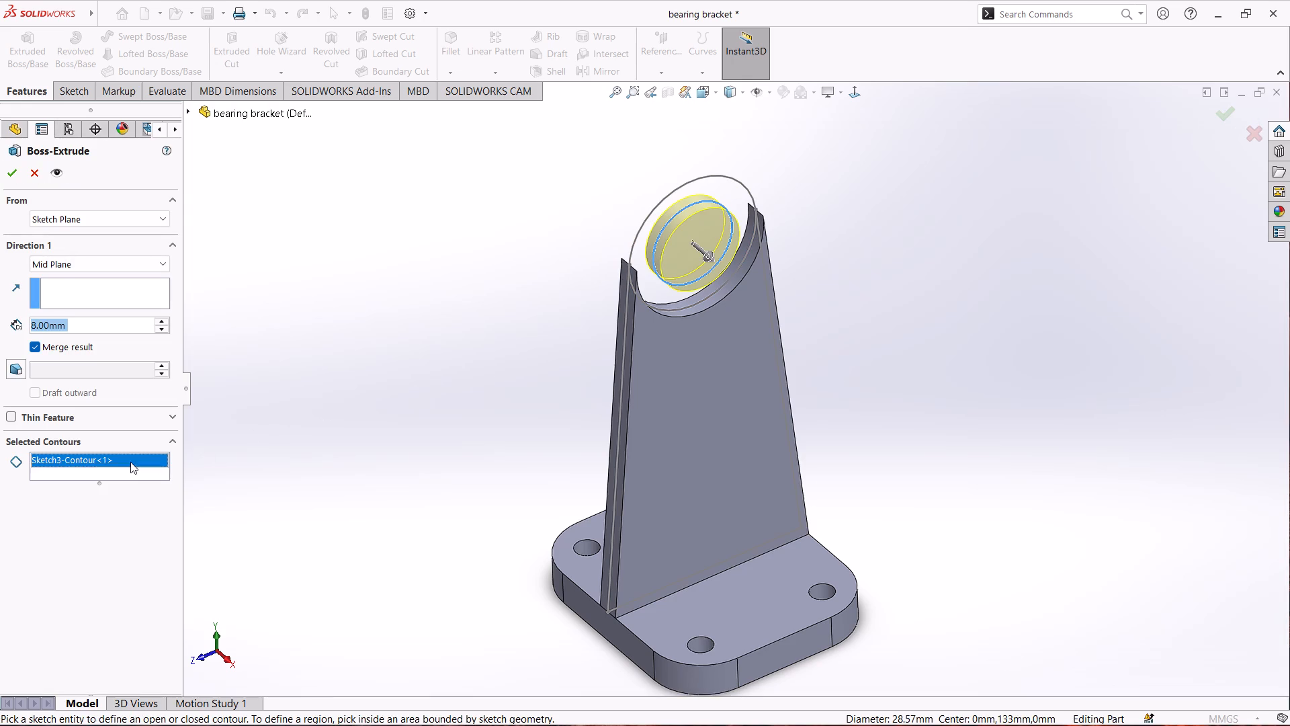
right_click(130, 462)
left_click(154, 487)
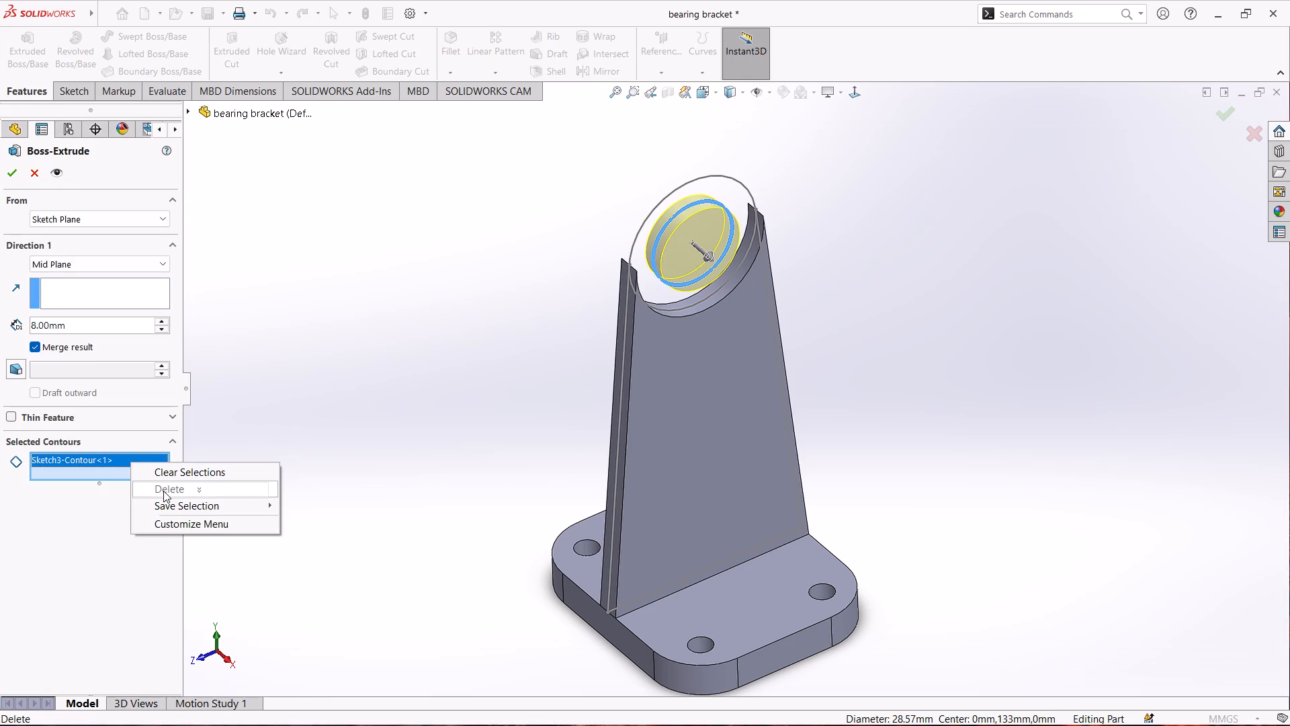
left_click(182, 477)
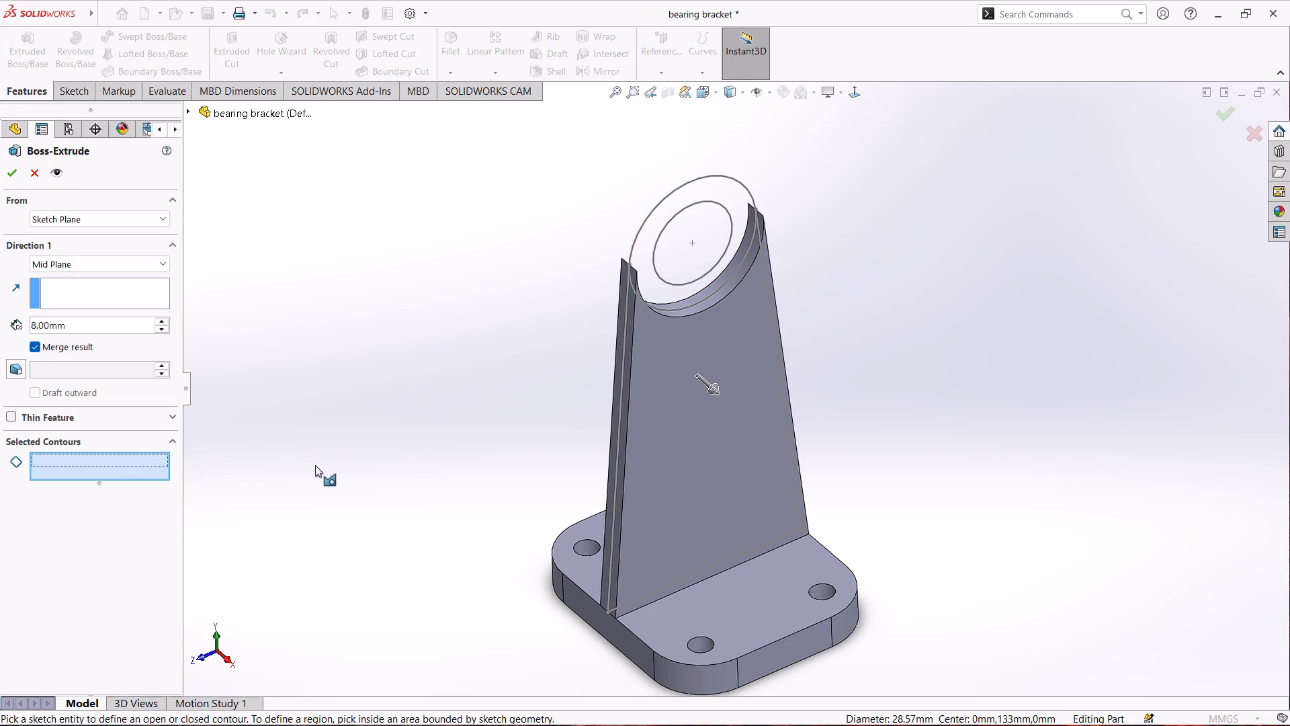
left_click(644, 276)
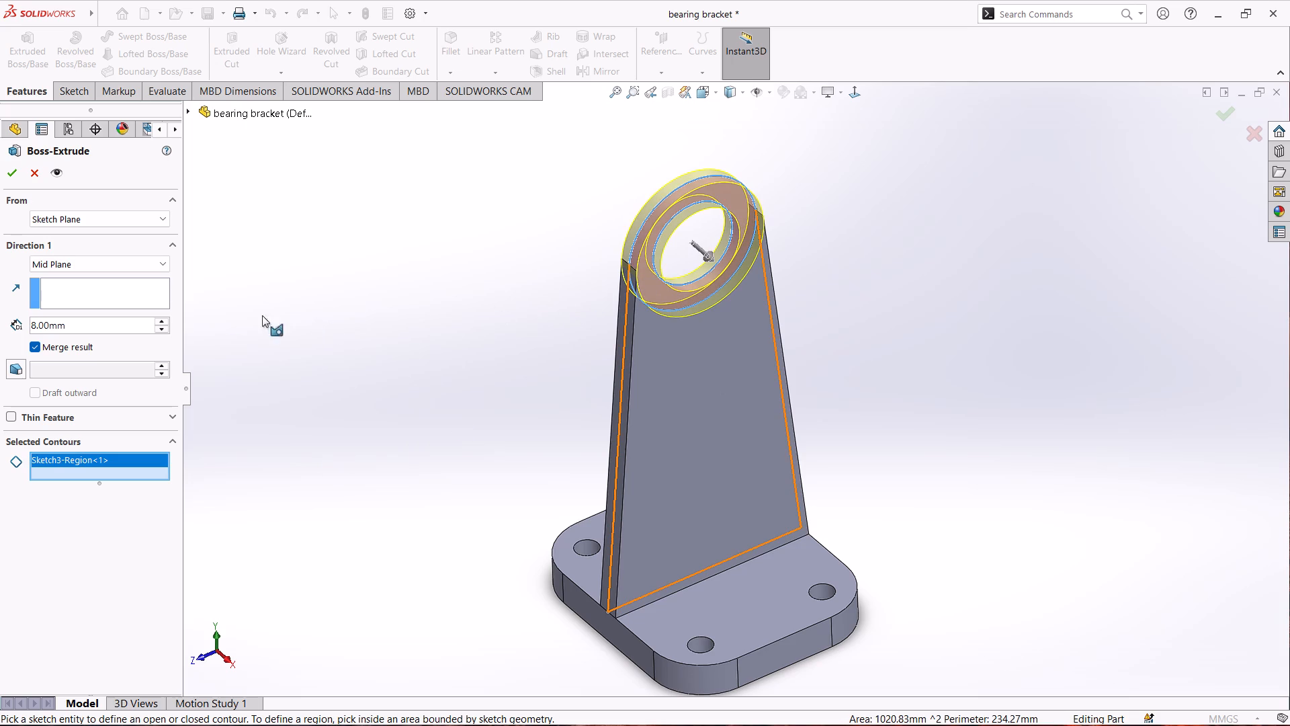
left_click_drag(107, 327, 12, 339)
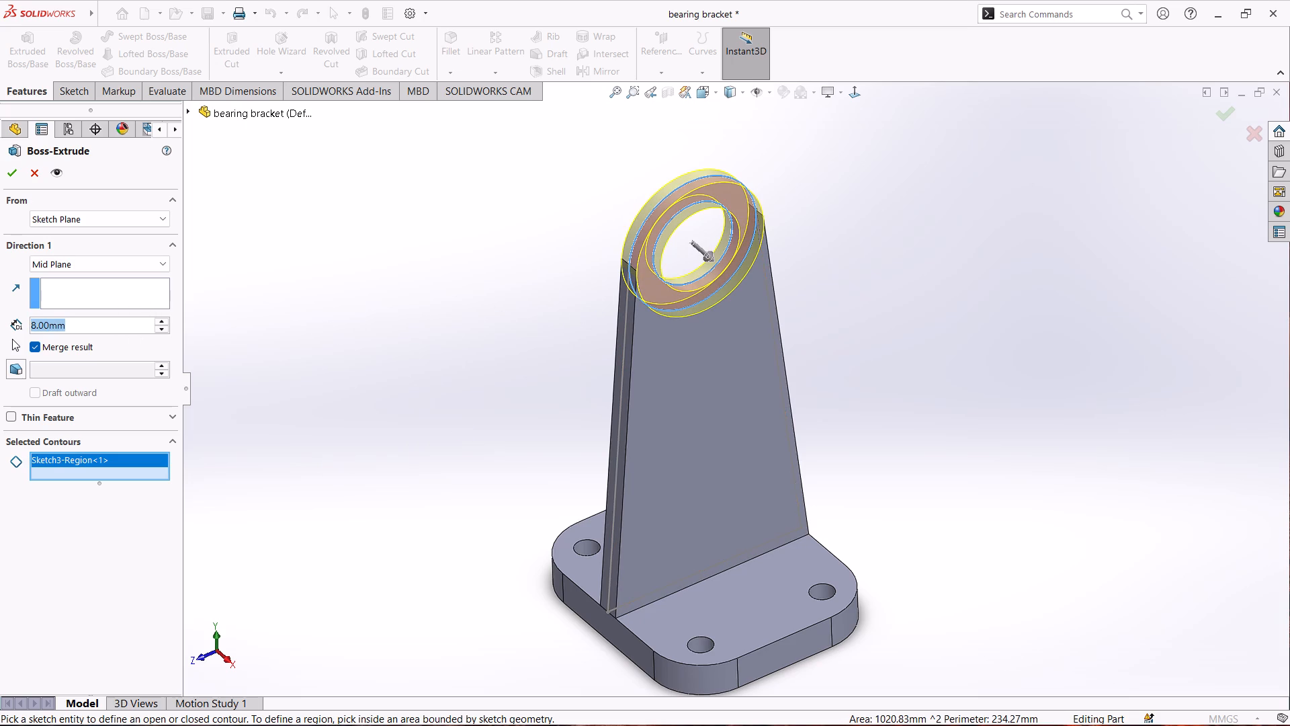
type("34")
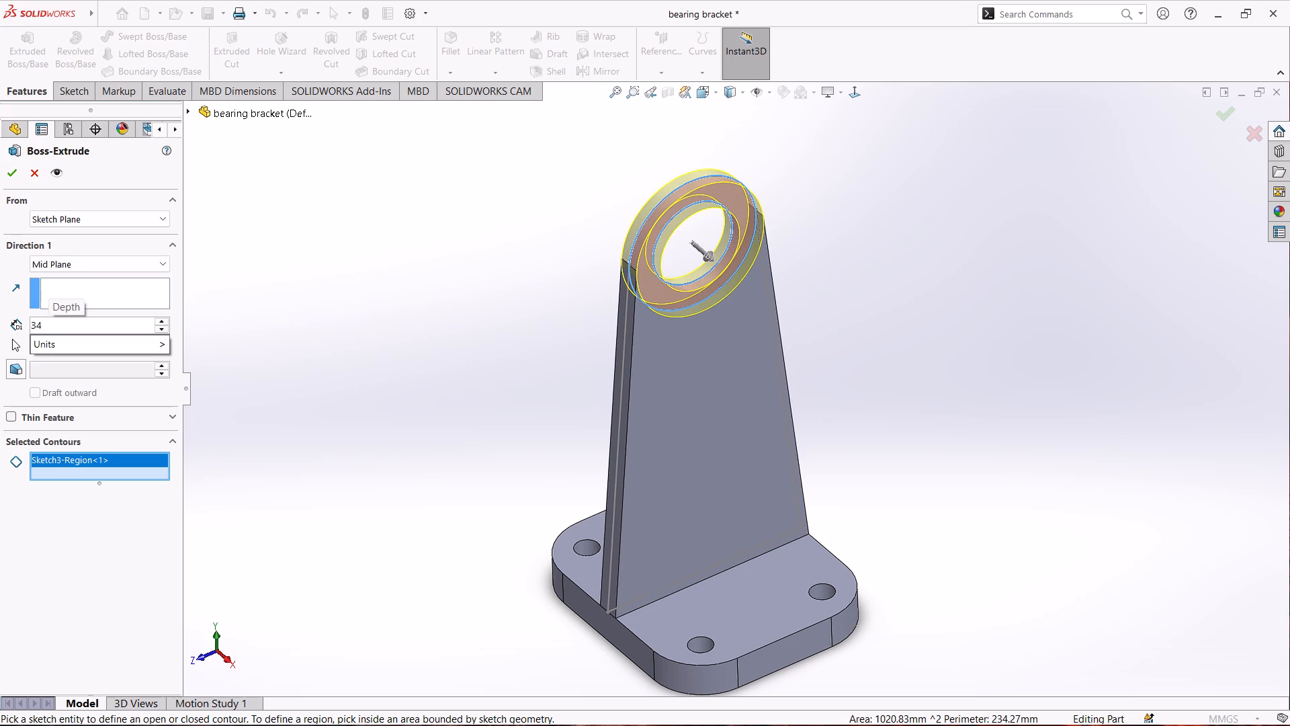
key("Return")
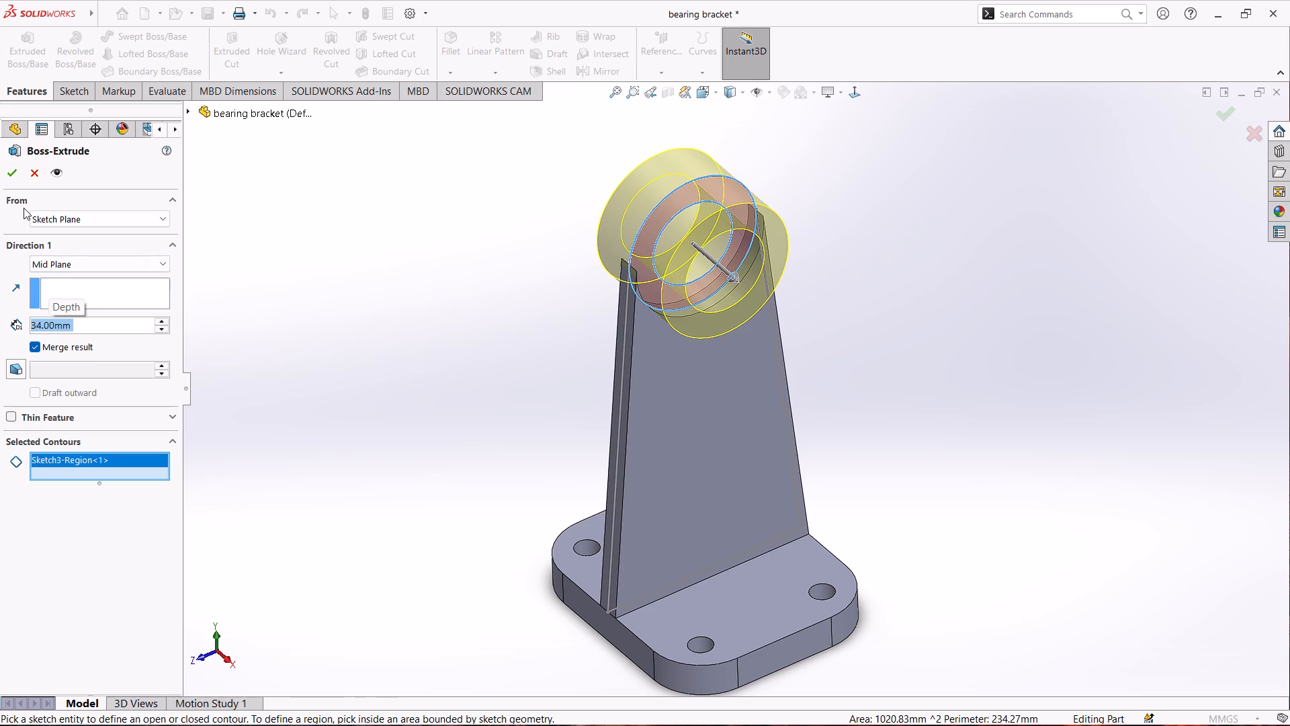
left_click(11, 177)
Hide Sketch3 beneath the support web extrusion in the model tree.
scroll(497, 374, "down", 1)
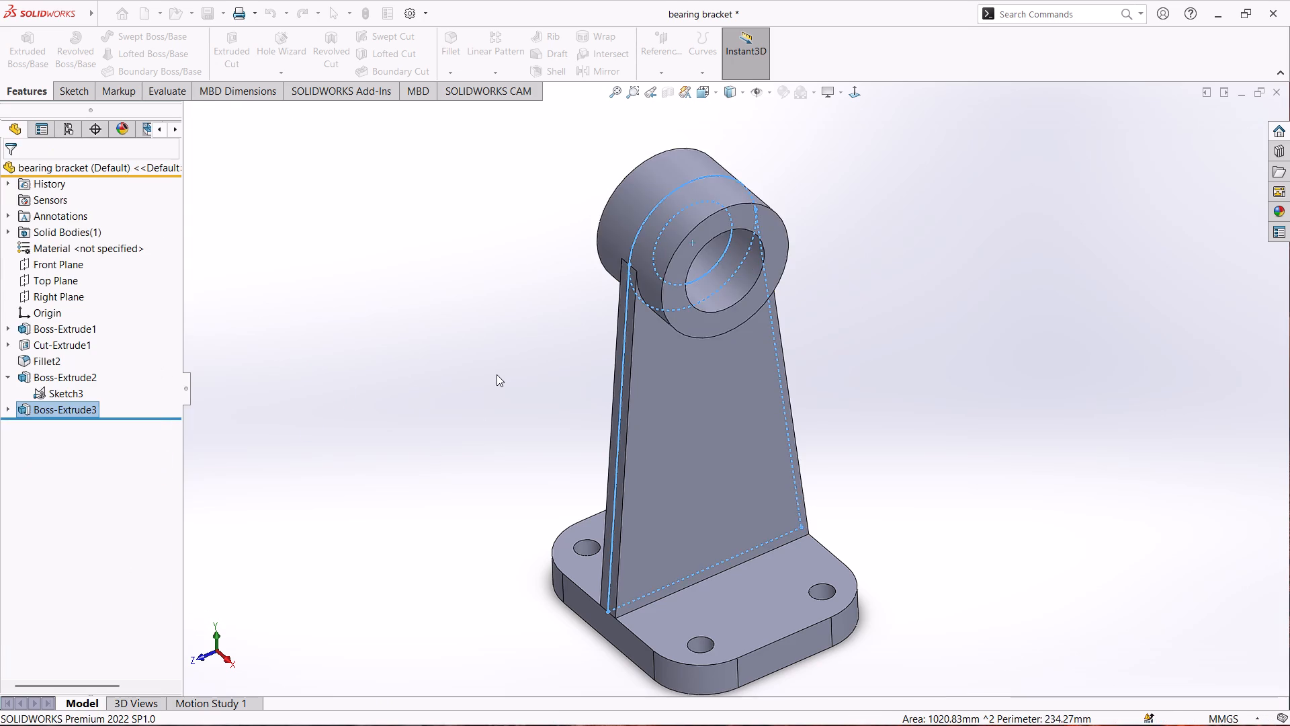
scroll(497, 374, "up", 2)
left_click(50, 391)
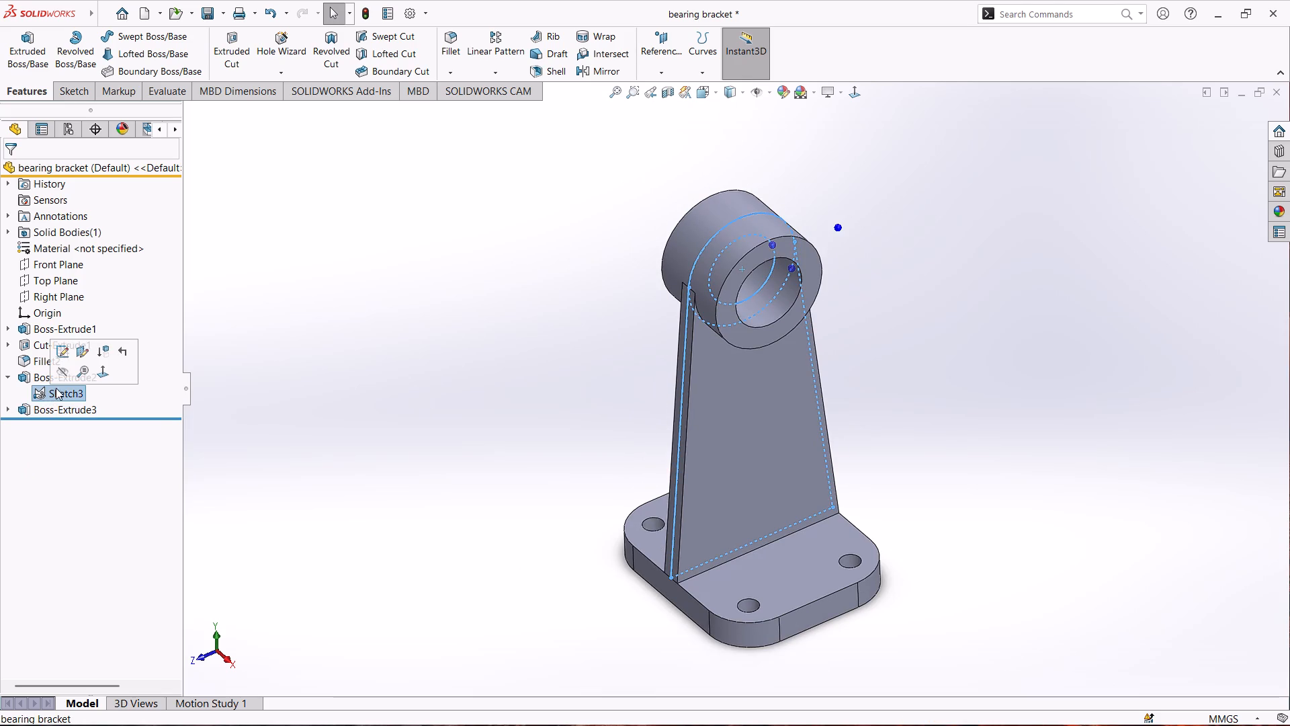
left_click(60, 375)
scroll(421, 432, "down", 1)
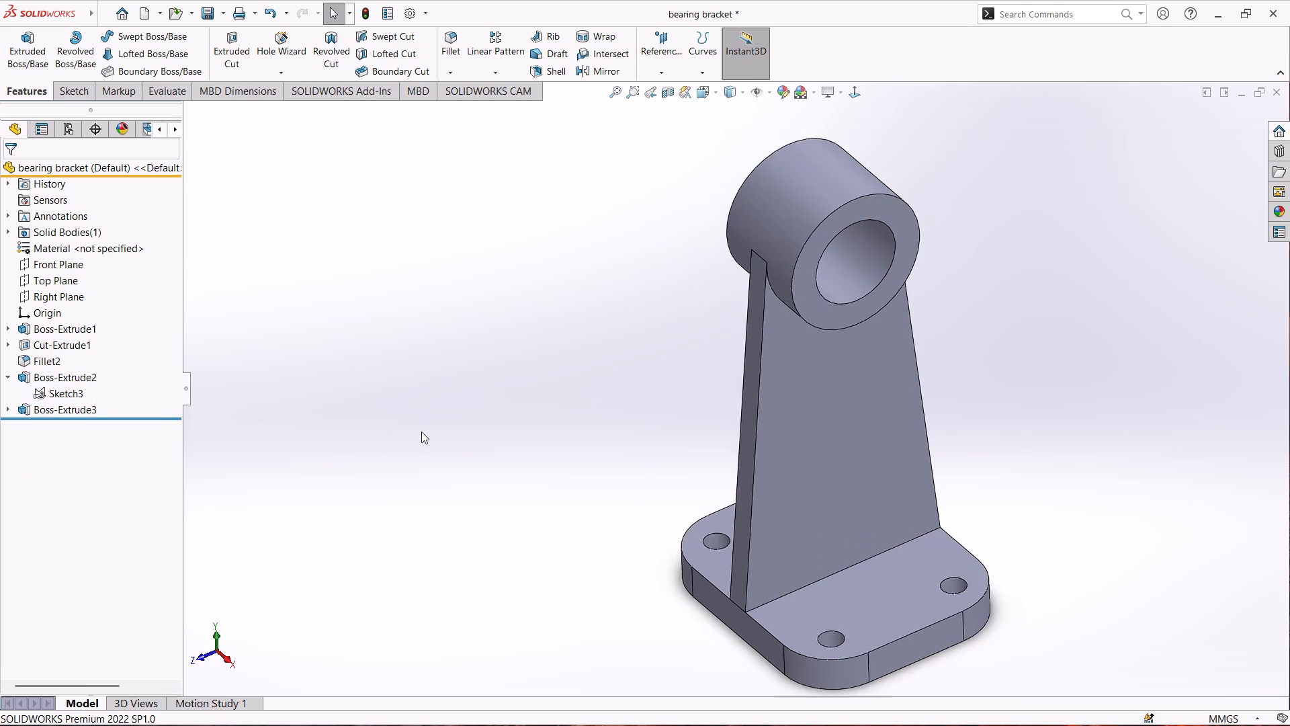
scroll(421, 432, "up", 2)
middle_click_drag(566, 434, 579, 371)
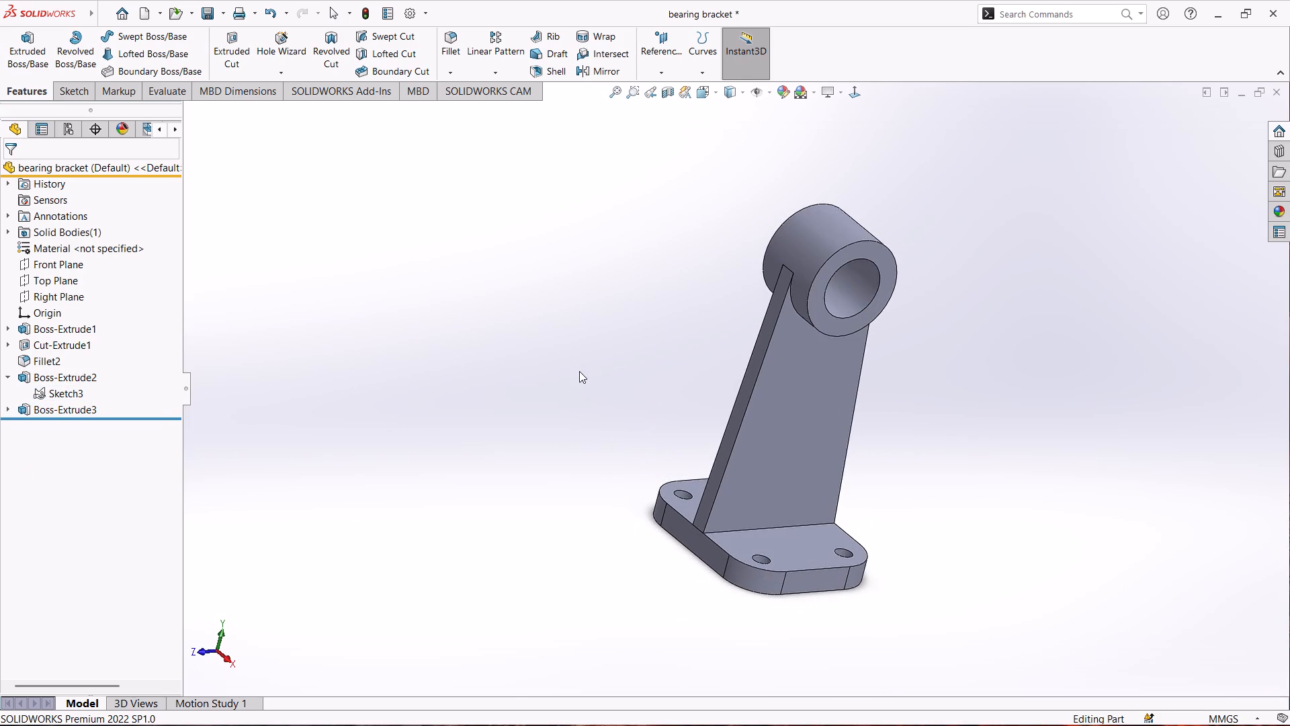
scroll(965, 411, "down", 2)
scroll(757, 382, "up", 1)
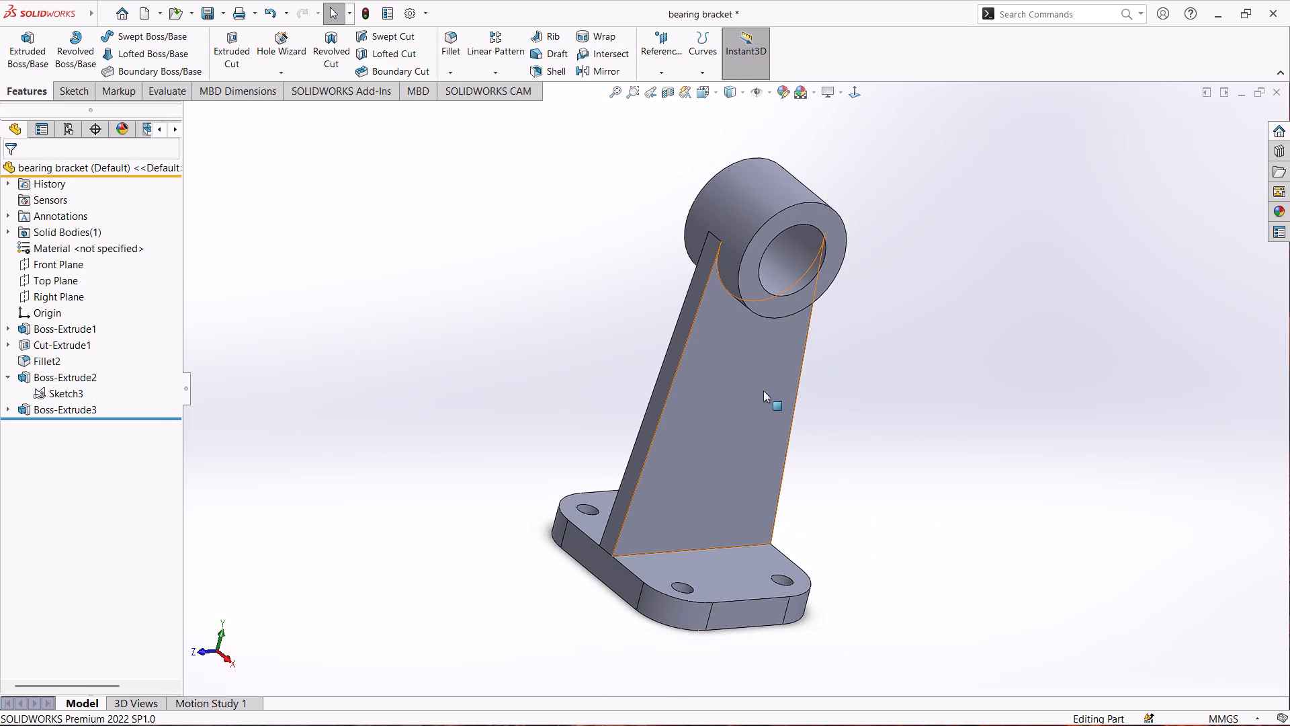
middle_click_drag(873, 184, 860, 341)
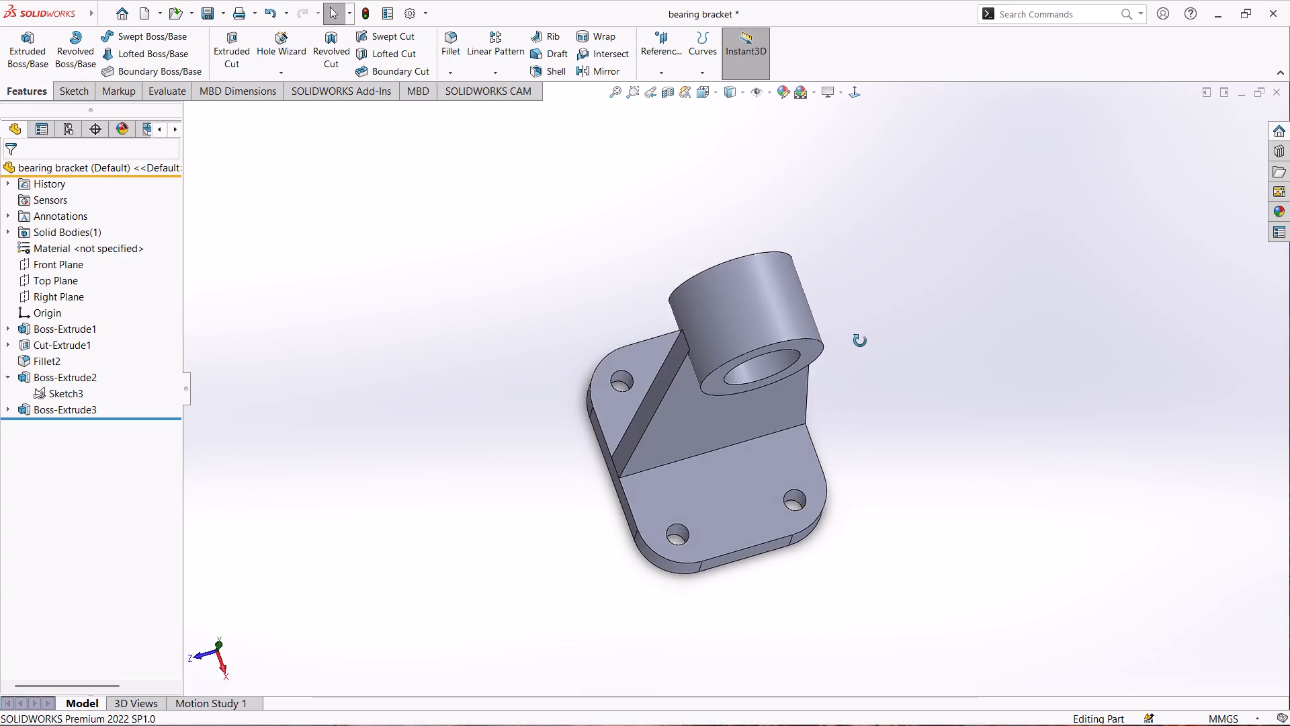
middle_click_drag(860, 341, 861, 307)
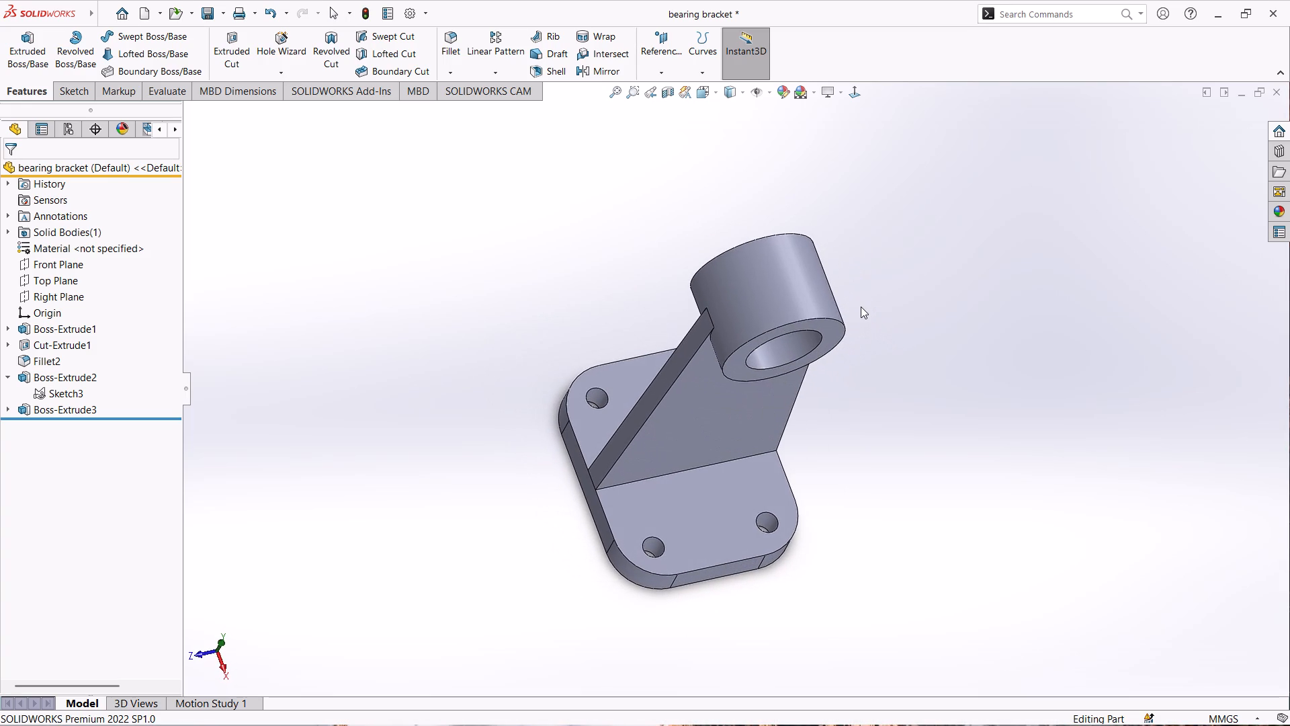
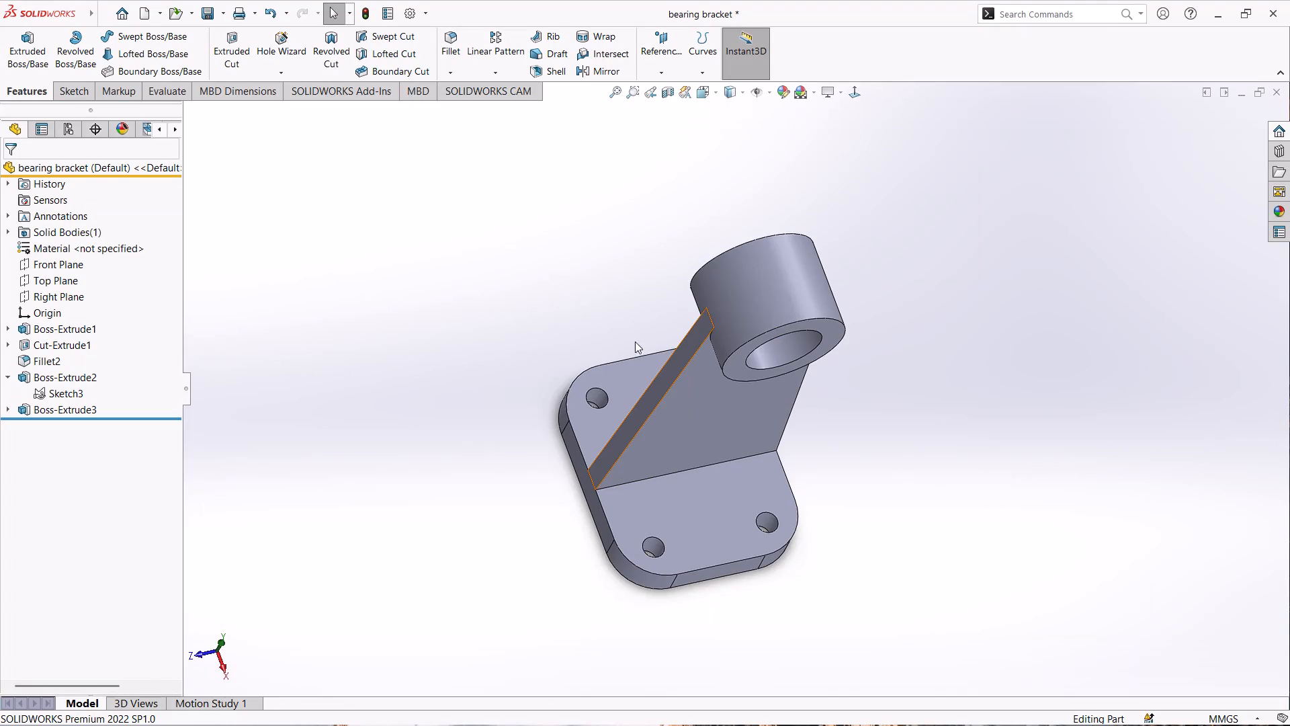
Create a reference plane offset from the underside face of the four-hole base plate.
left_click(663, 75)
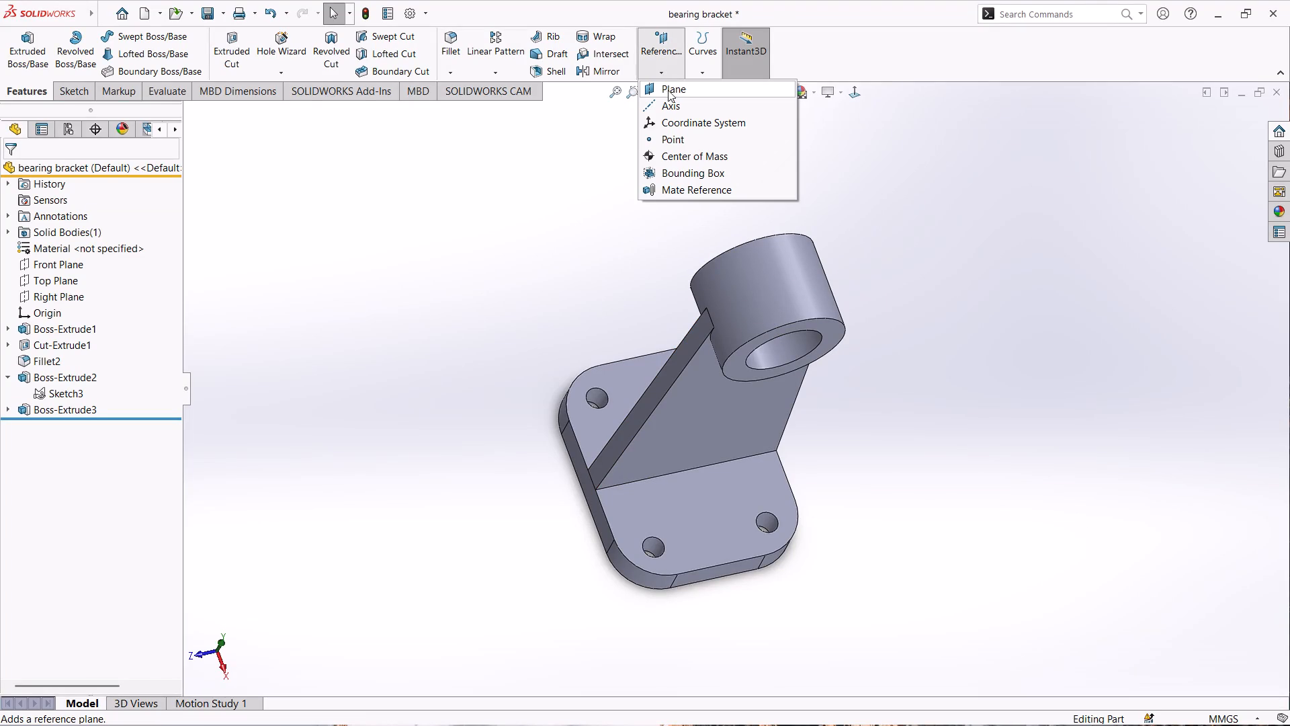
left_click(676, 89)
middle_click_drag(449, 486, 592, 375)
left_click(561, 504)
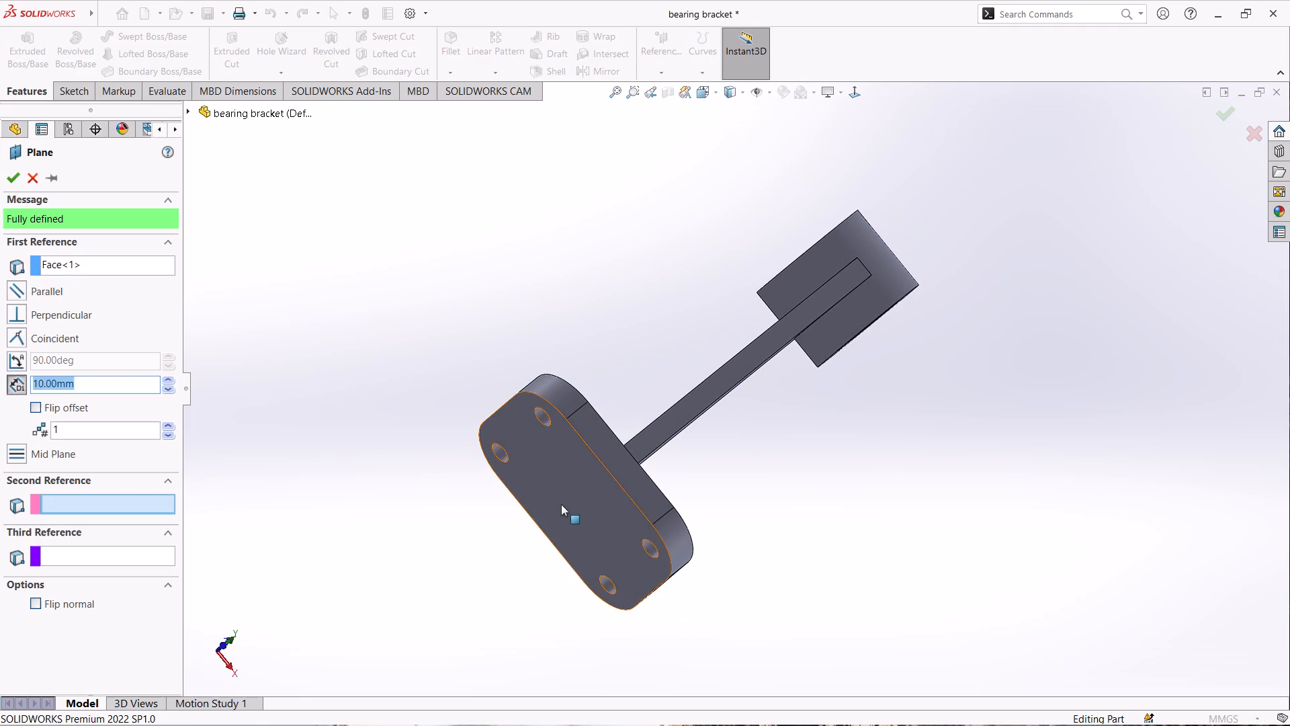
middle_click_drag(914, 477, 774, 498)
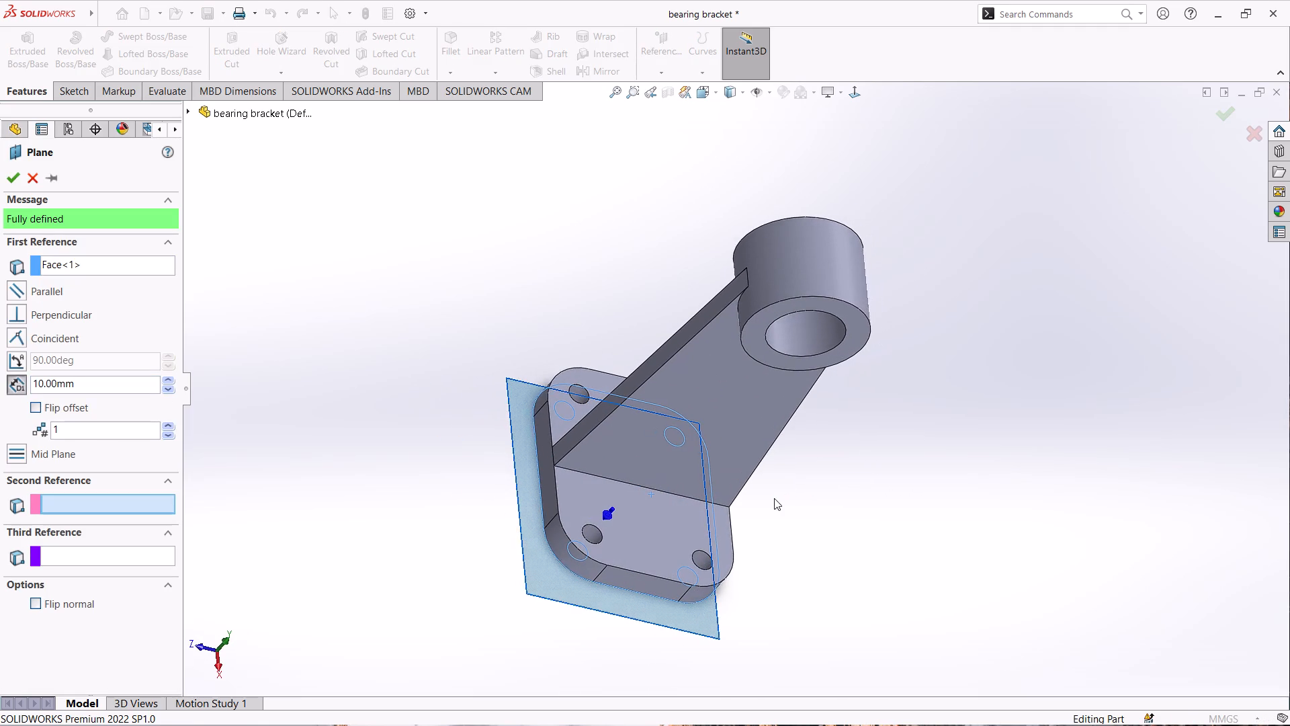
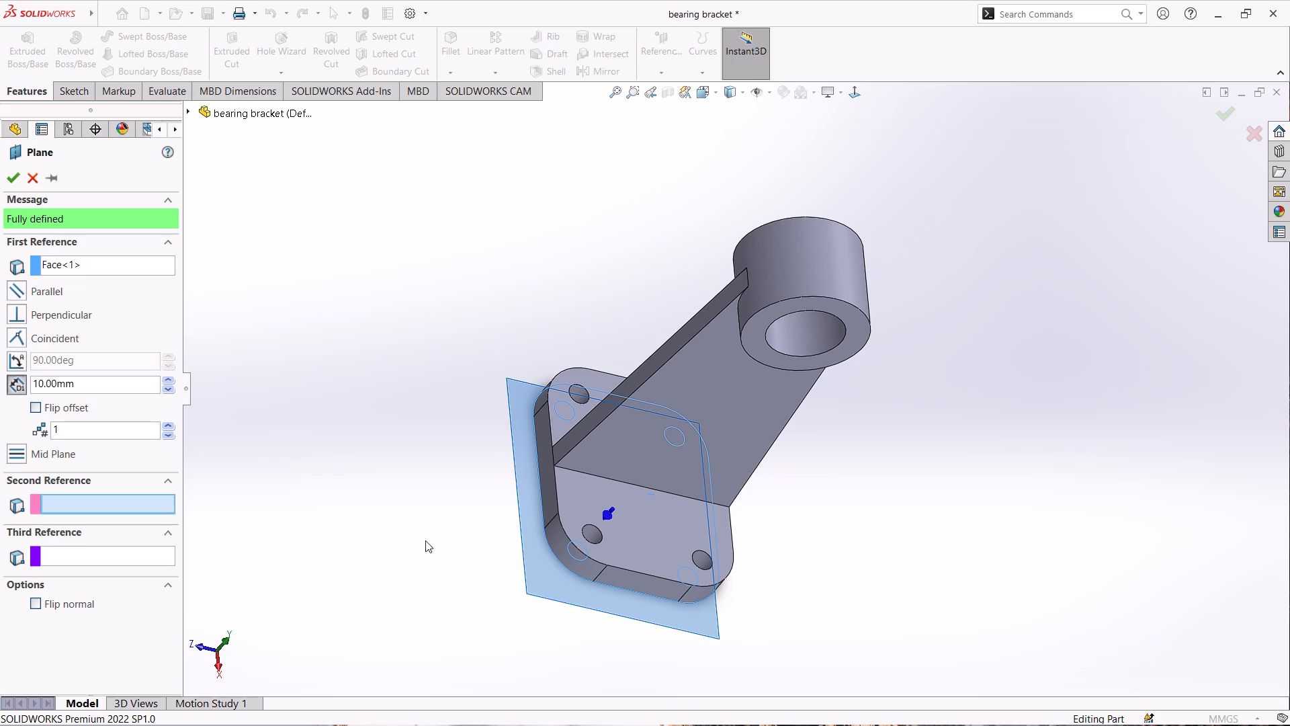
Set the reference plane's offset from the base underside to 162 mm, flipped toward the ring-shaped boss, and finish the plane.
left_click_drag(98, 384, 69, 387)
left_click_drag(69, 387, 0, 397)
type("162")
key("Return")
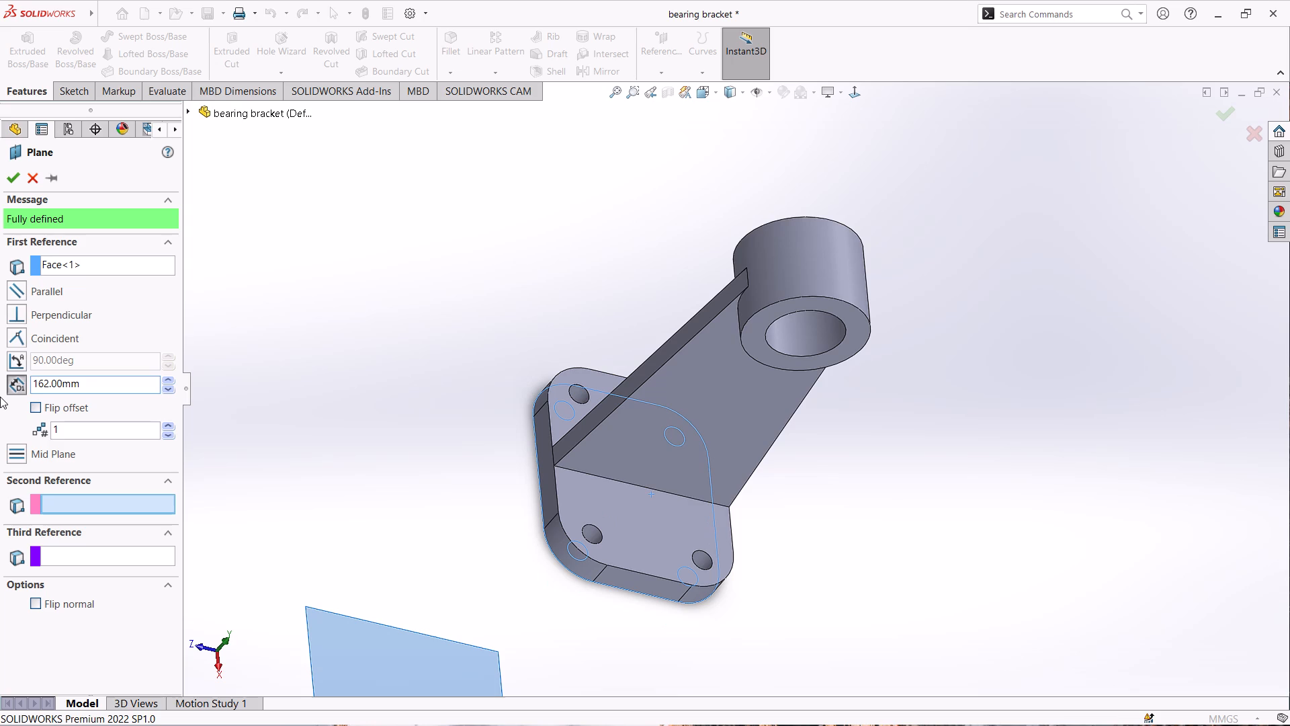
left_click(33, 409)
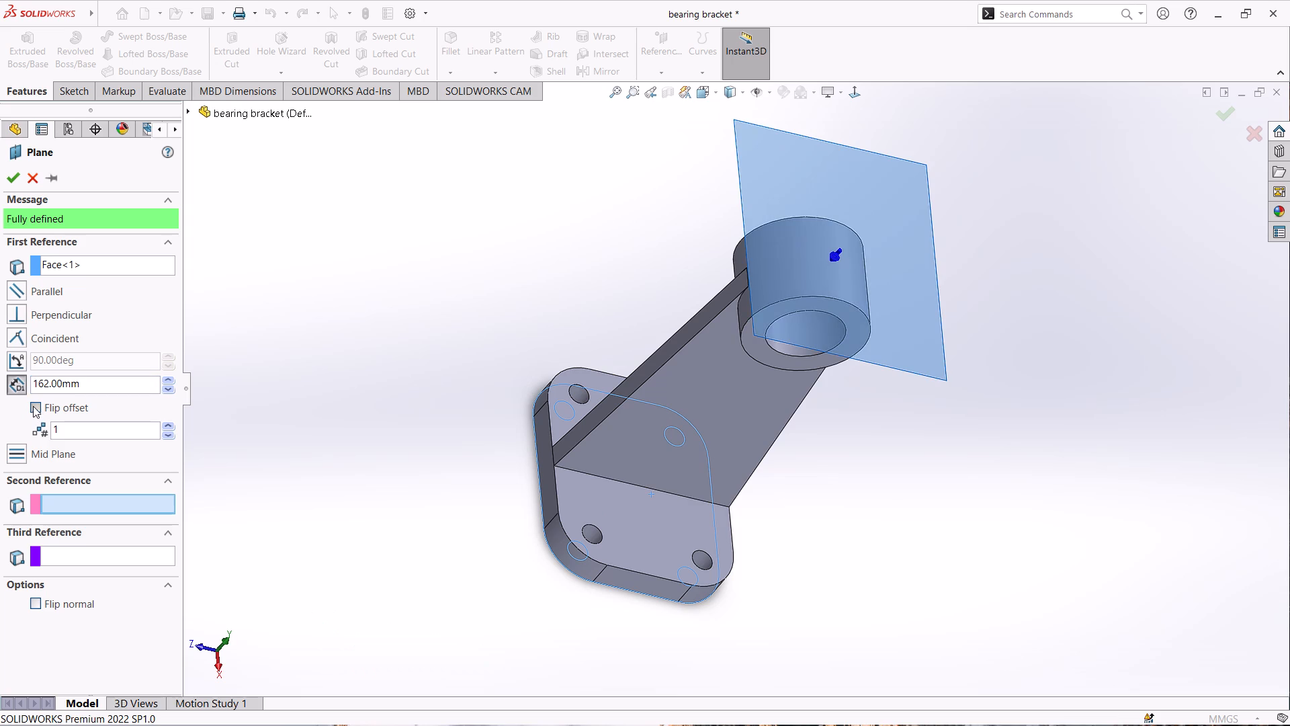
middle_click_drag(919, 463, 996, 399)
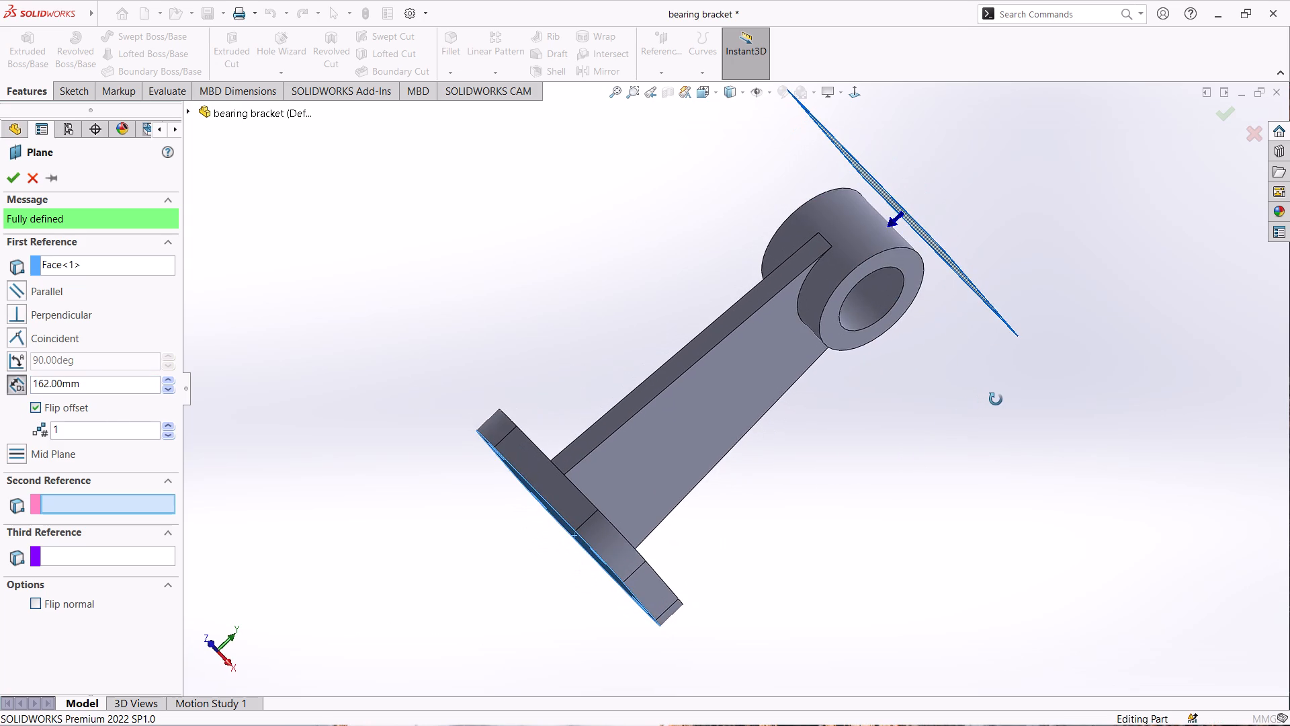
middle_click_drag(996, 399, 933, 422)
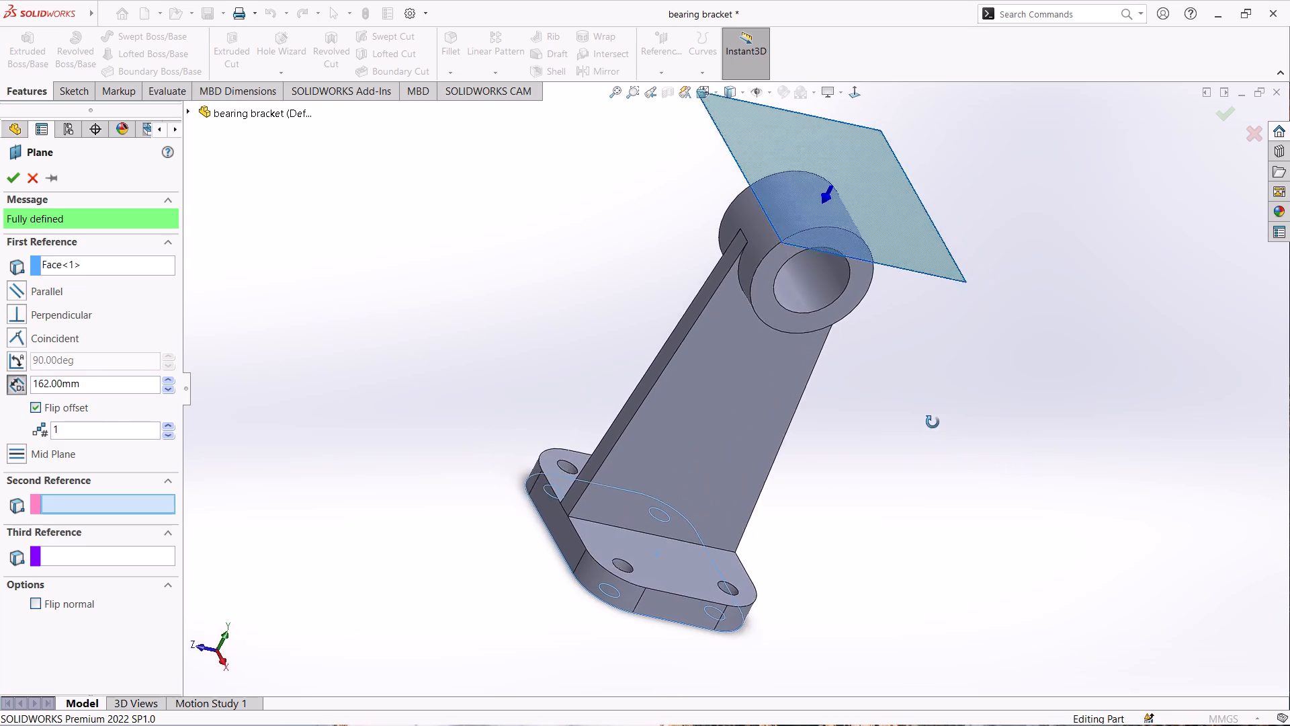
middle_click_drag(933, 422, 891, 496)
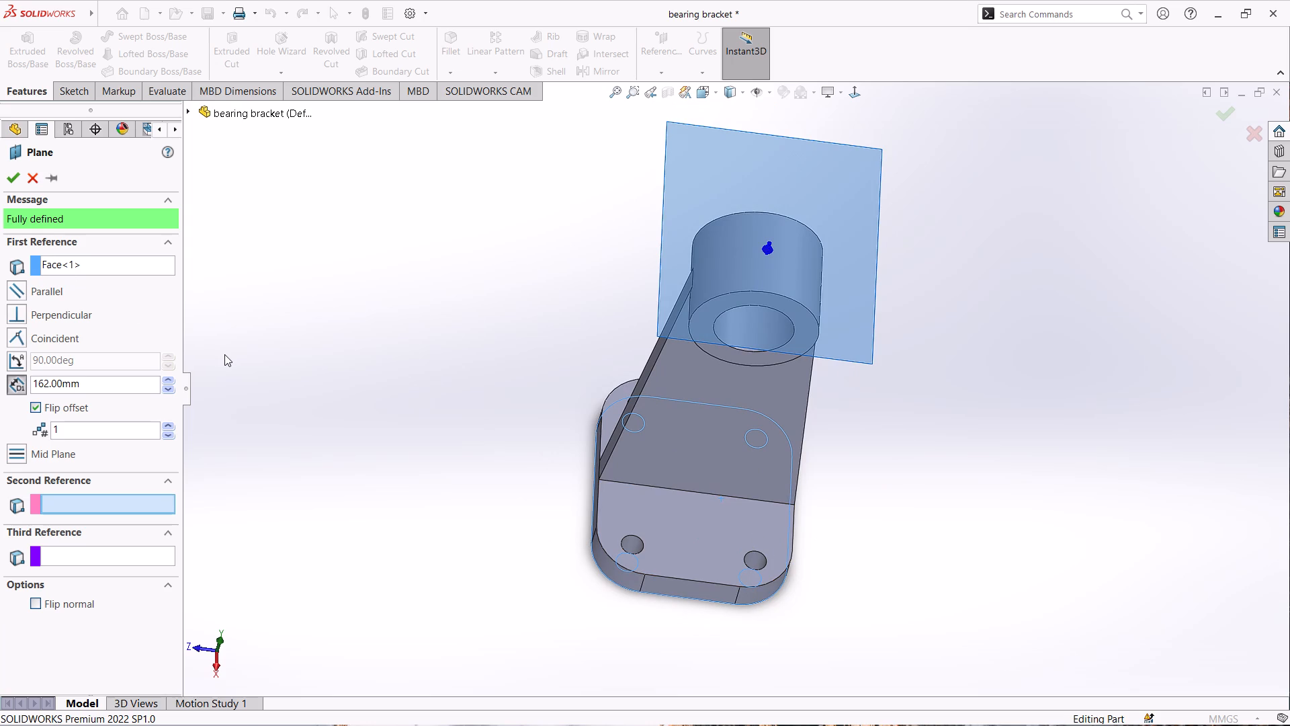
left_click(19, 180)
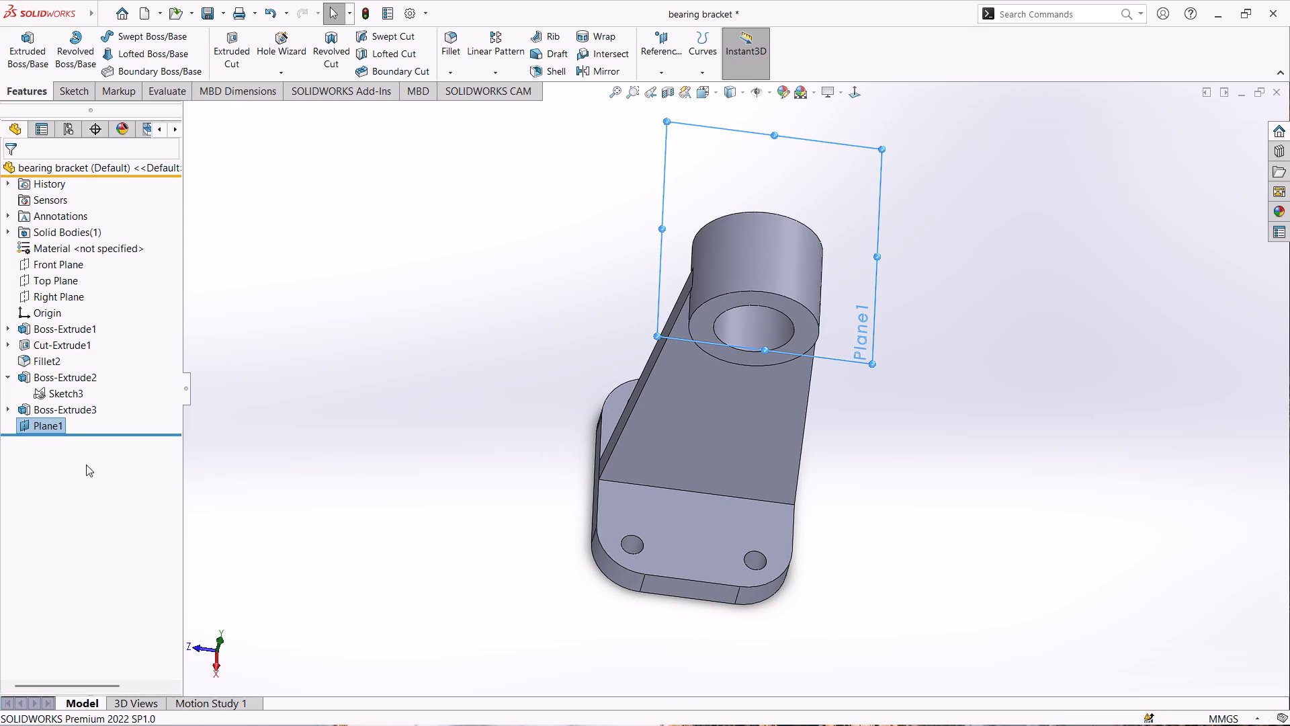
Open a sketch on the new offset plane and draw a circle centred on the origin, over the boss's axis.
right_click(52, 426)
left_click(64, 376)
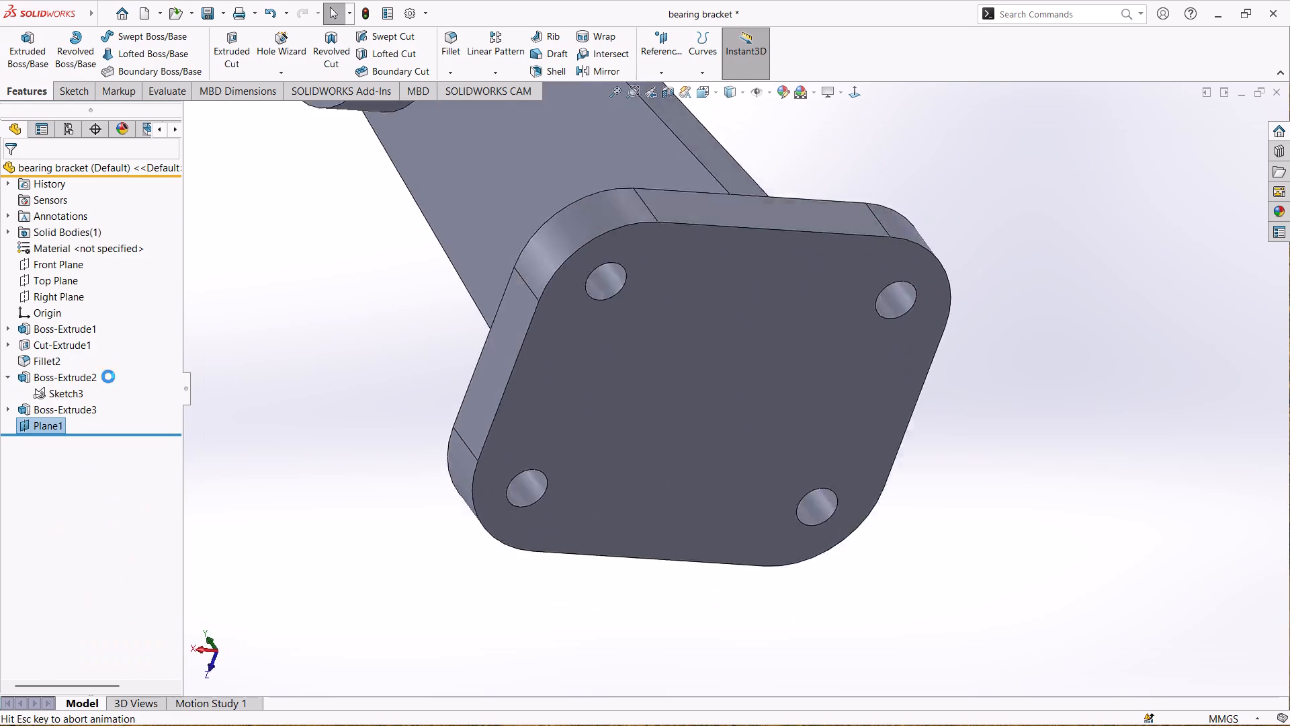
left_click(857, 90)
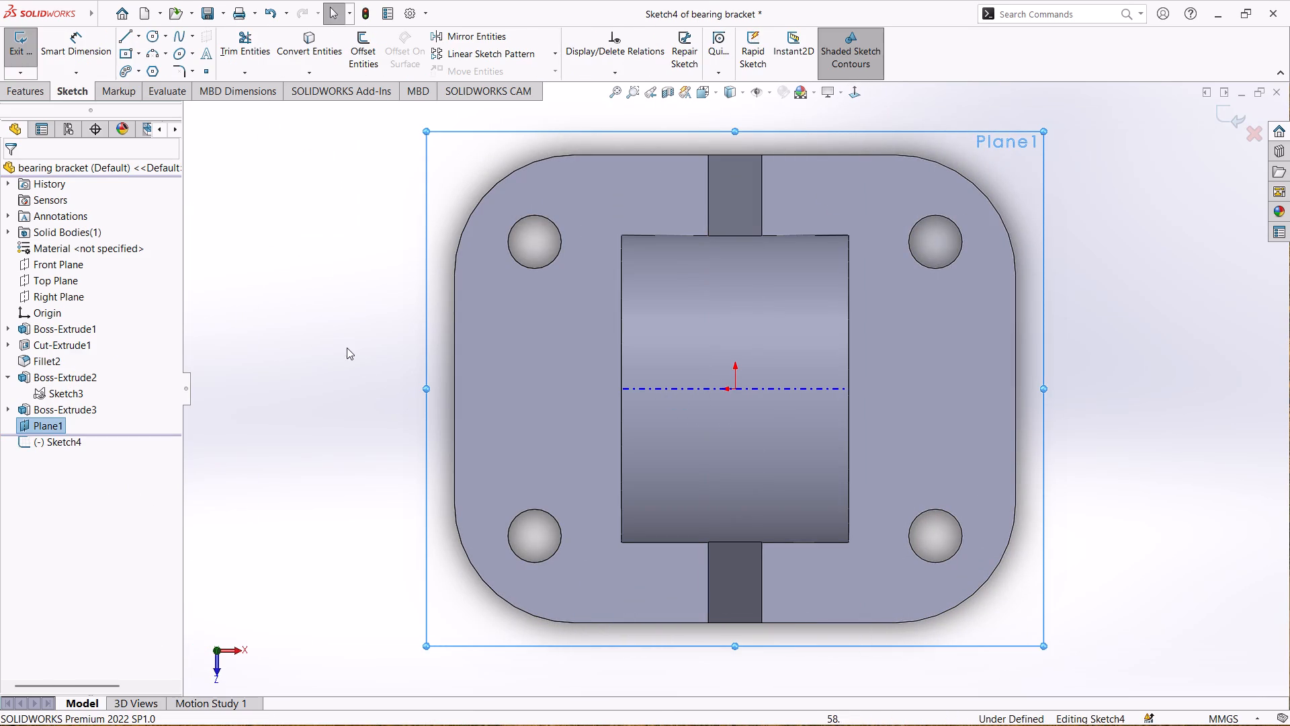
right_click_drag(346, 347, 419, 366)
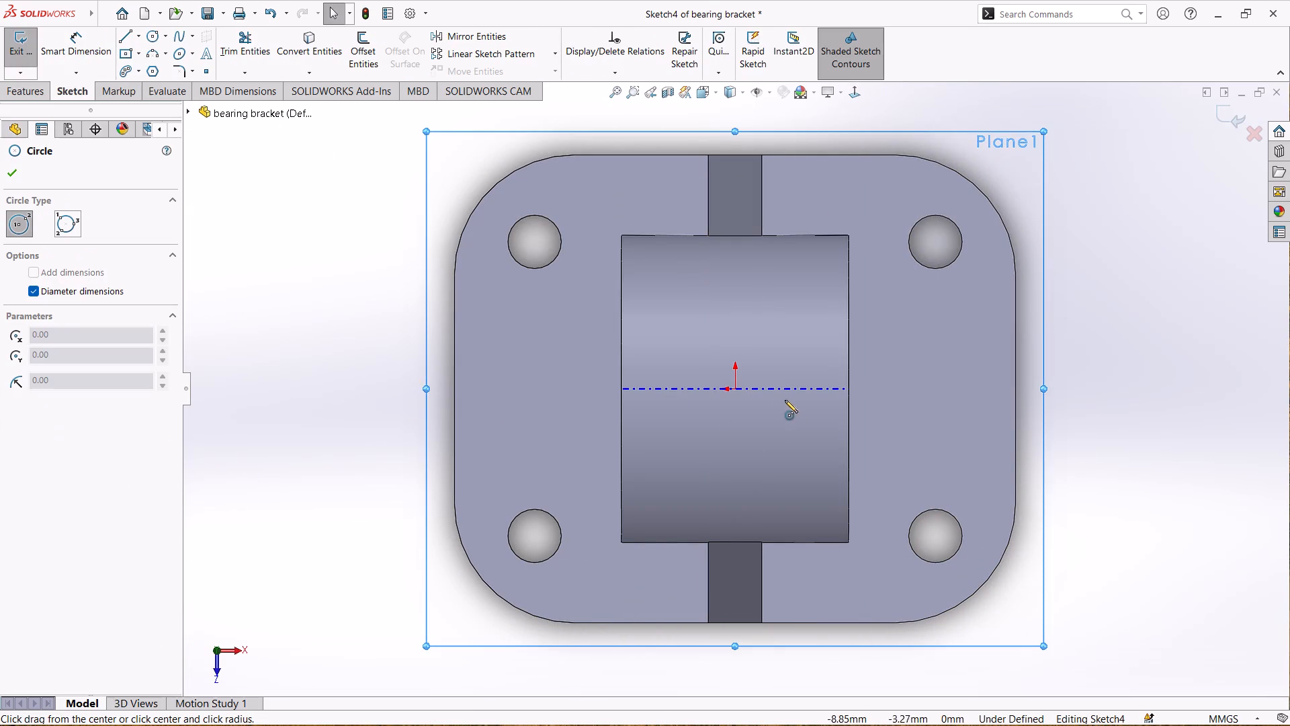
left_click(736, 389)
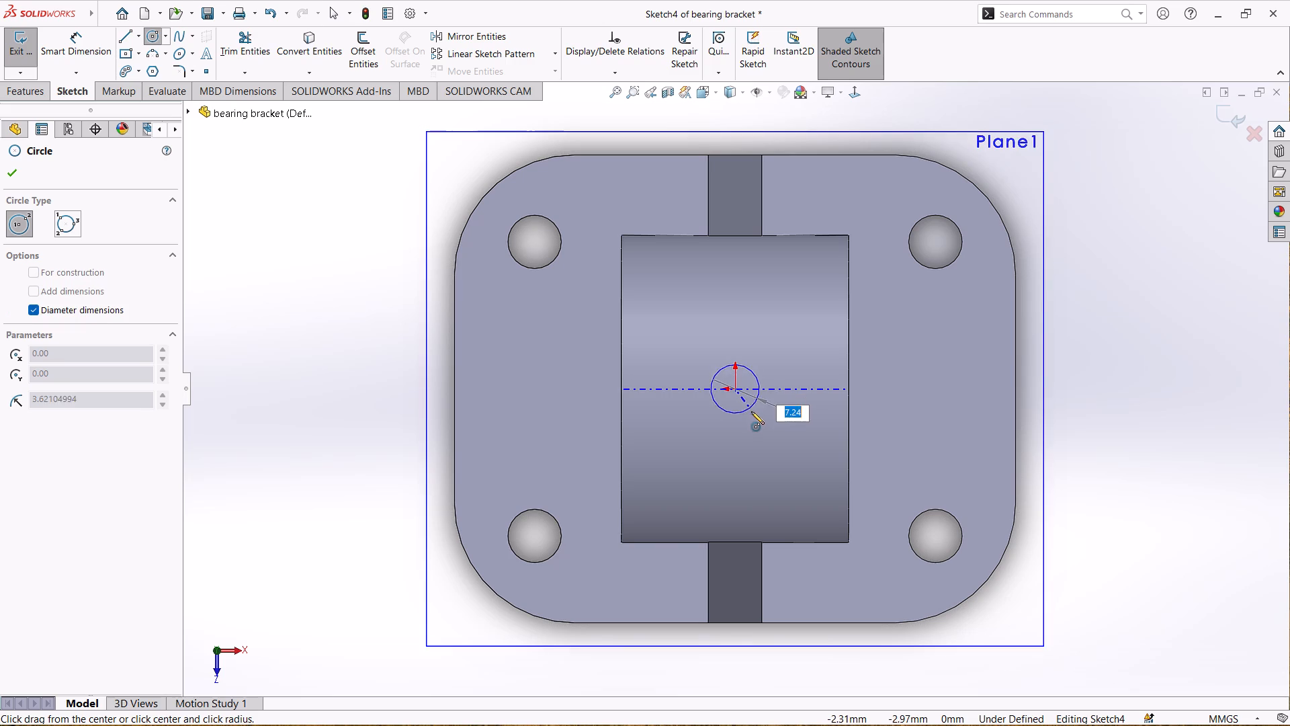
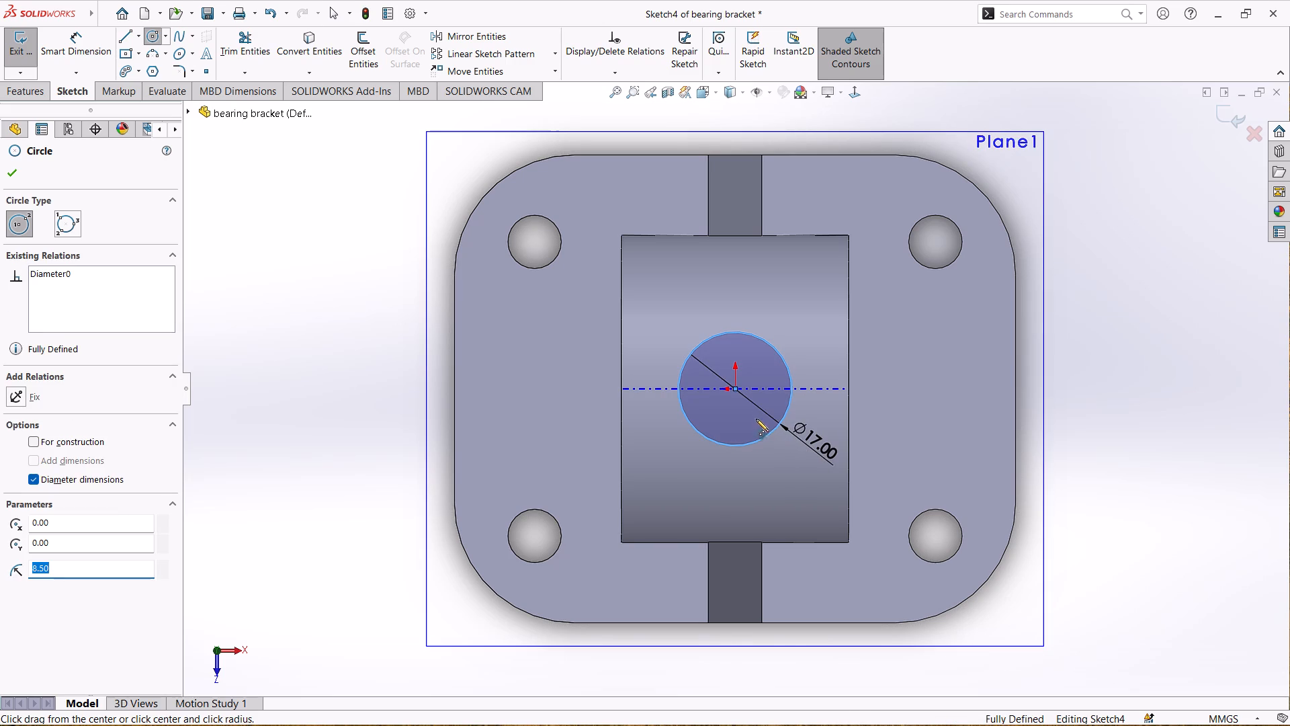
Start a second, smaller circle centred on the origin, concentric with and inside the 17 mm circle.
left_click(736, 390)
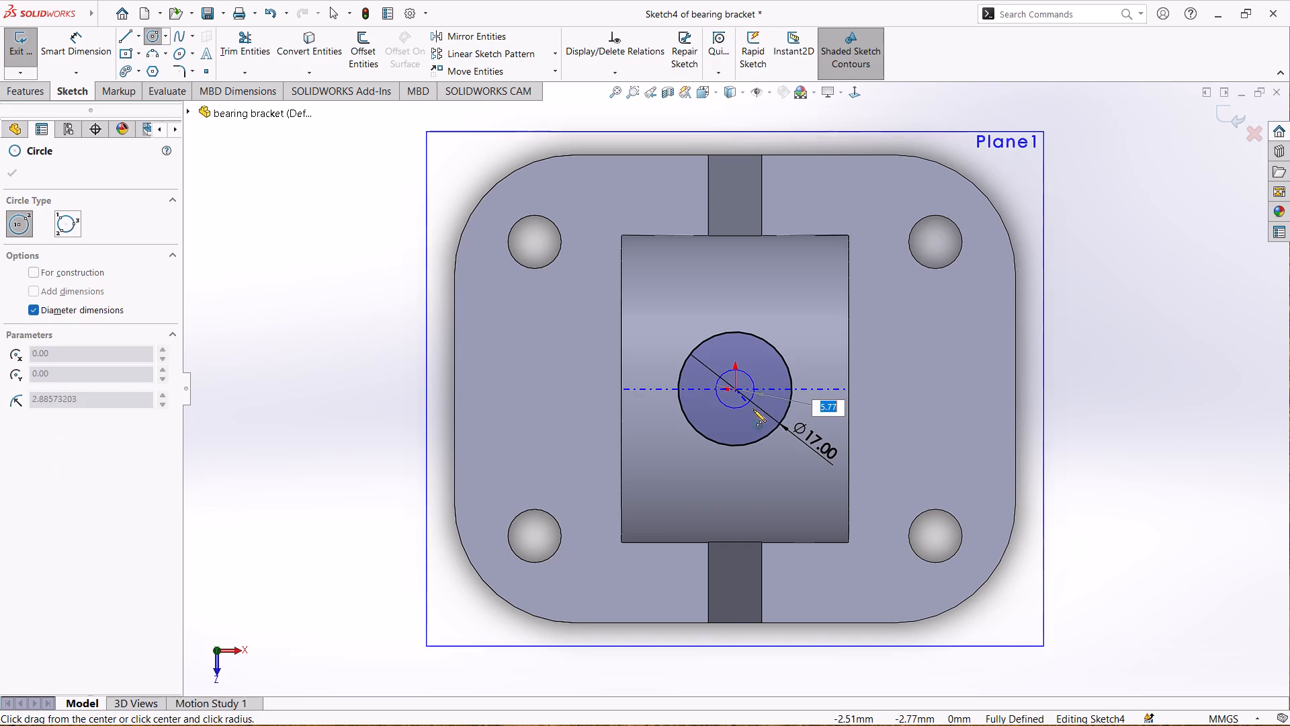
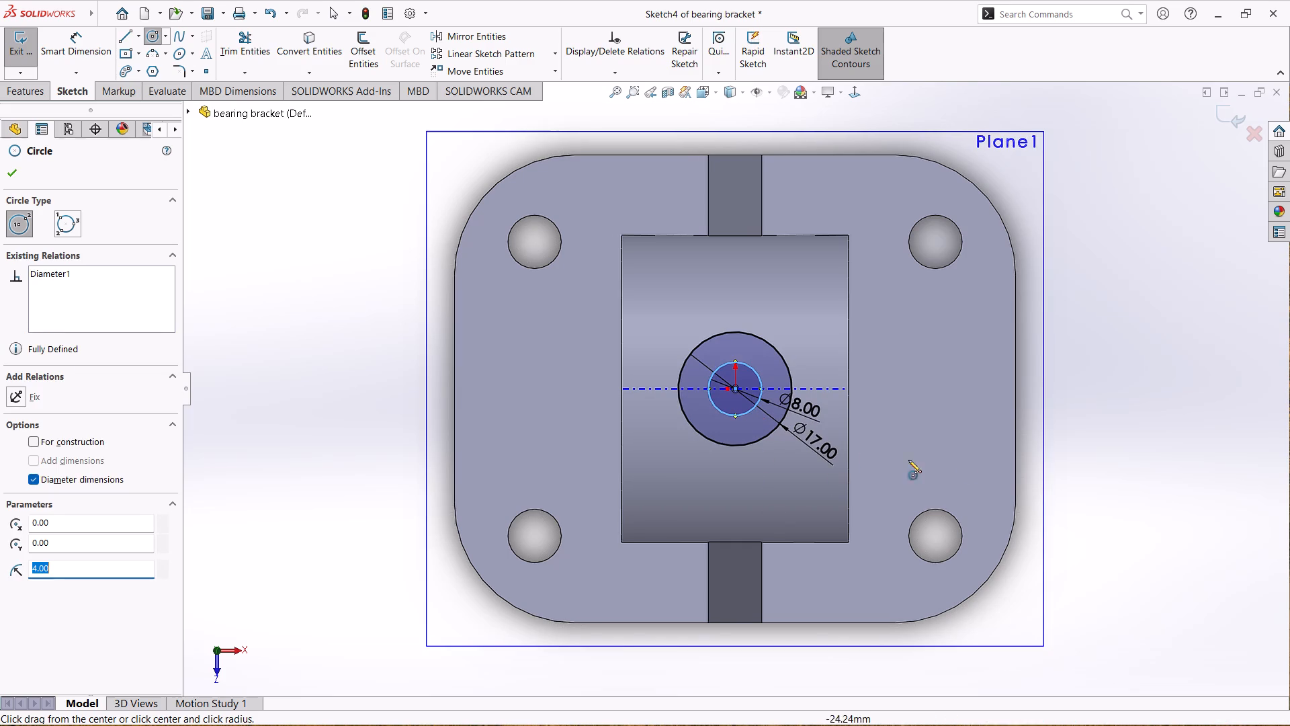
Complete the inner 8 mm circle and exit the sketch of two concentric circles on Plane1.
middle_click_drag(1112, 409, 1058, 352)
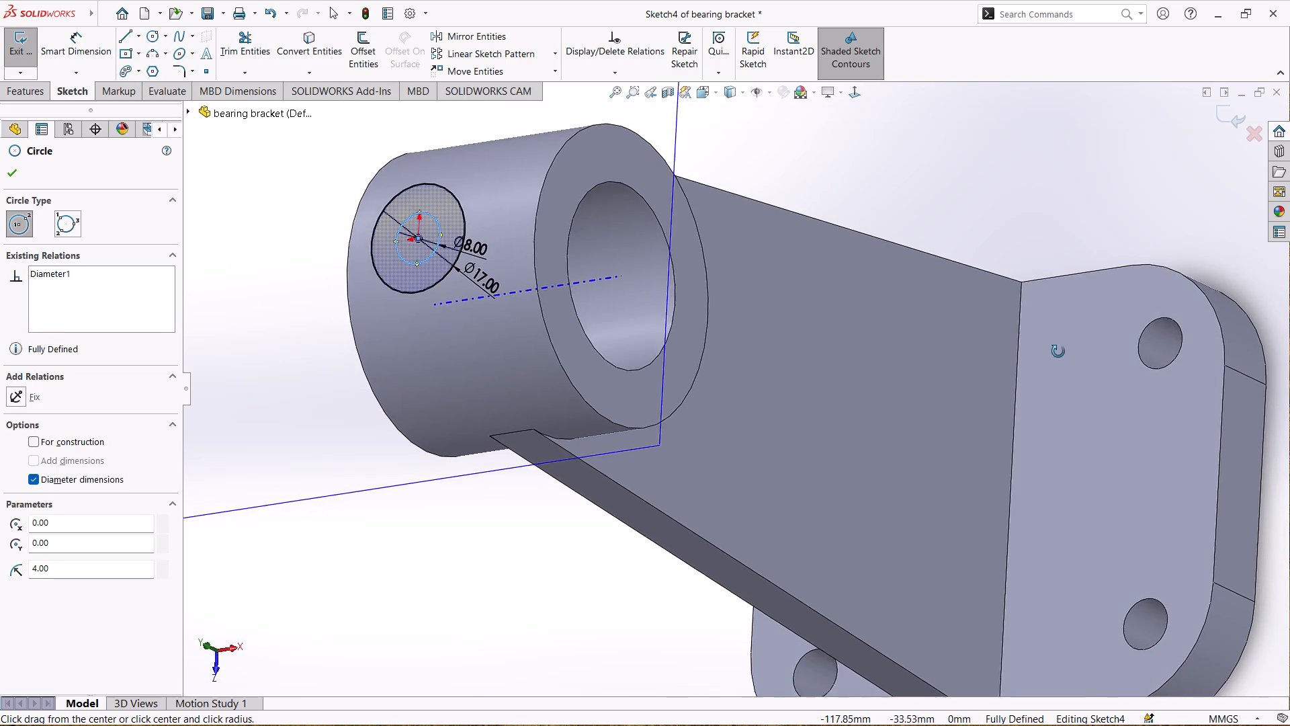
middle_click_drag(1058, 352, 1069, 357)
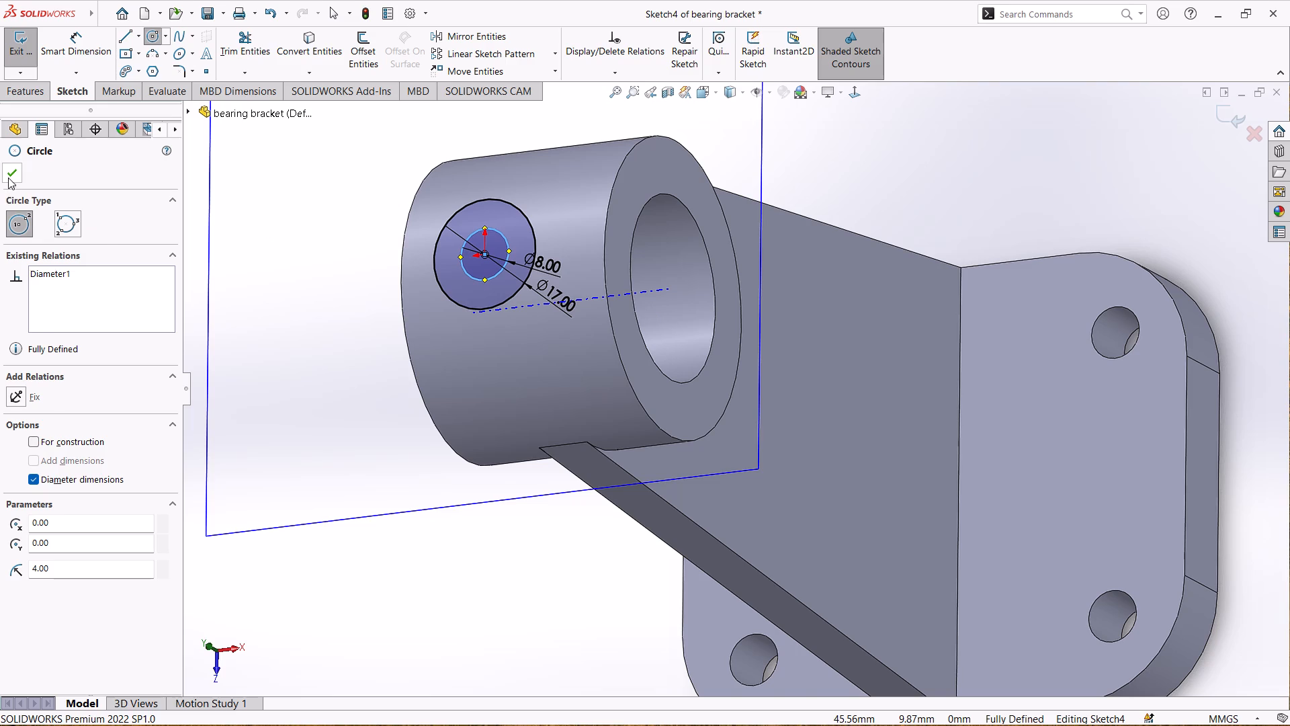
left_click(8, 175)
scroll(517, 498, "down", 1)
scroll(517, 499, "up", 2)
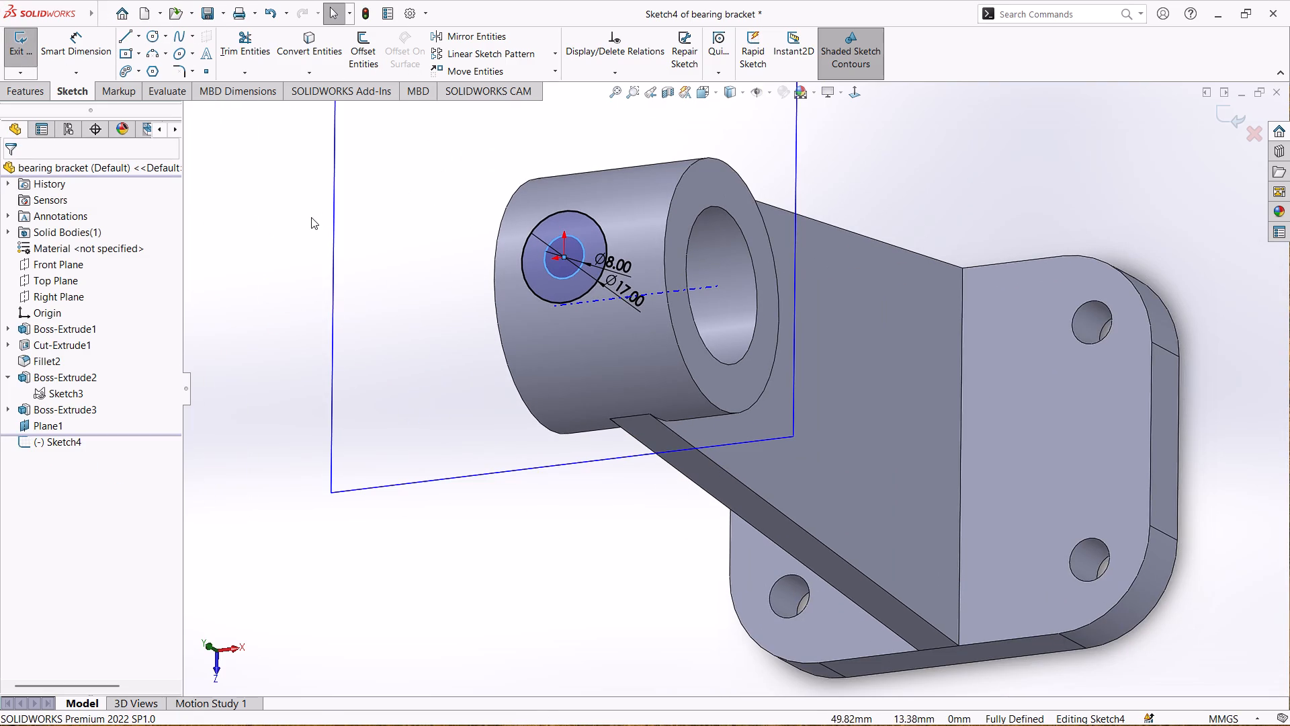
key("ctrl+7")
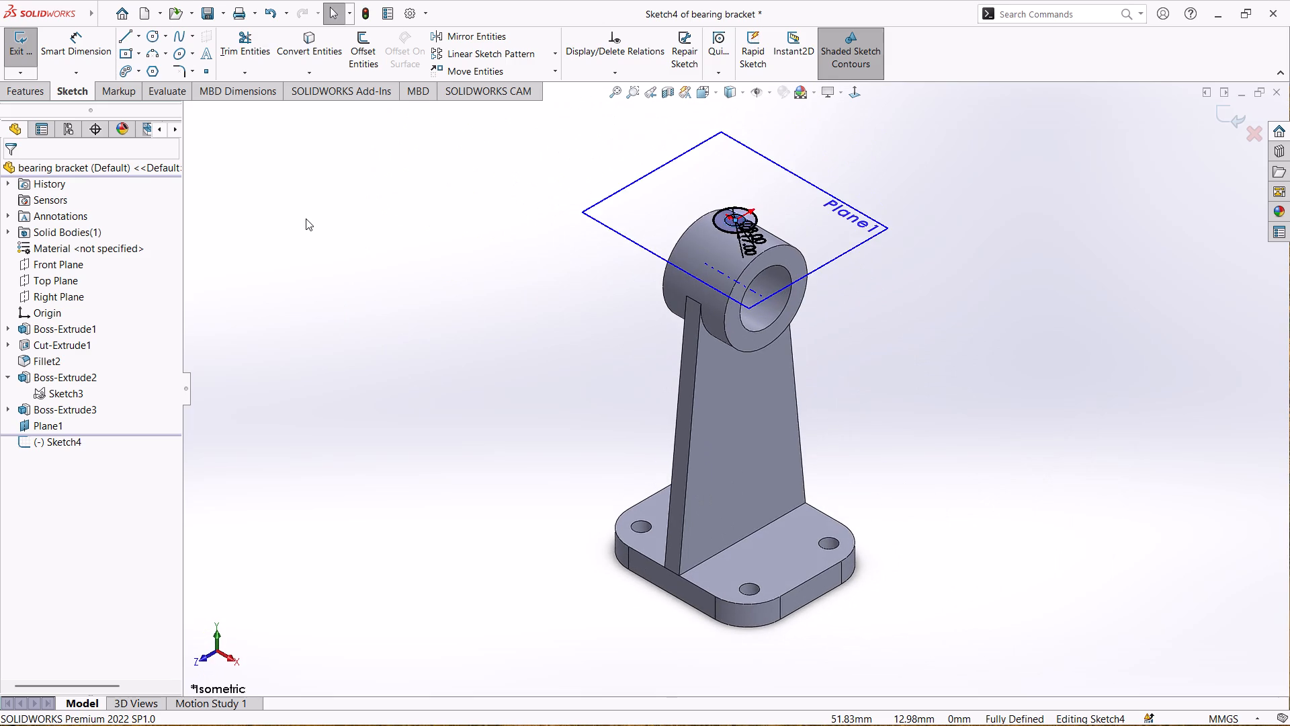
scroll(811, 224, "down", 3)
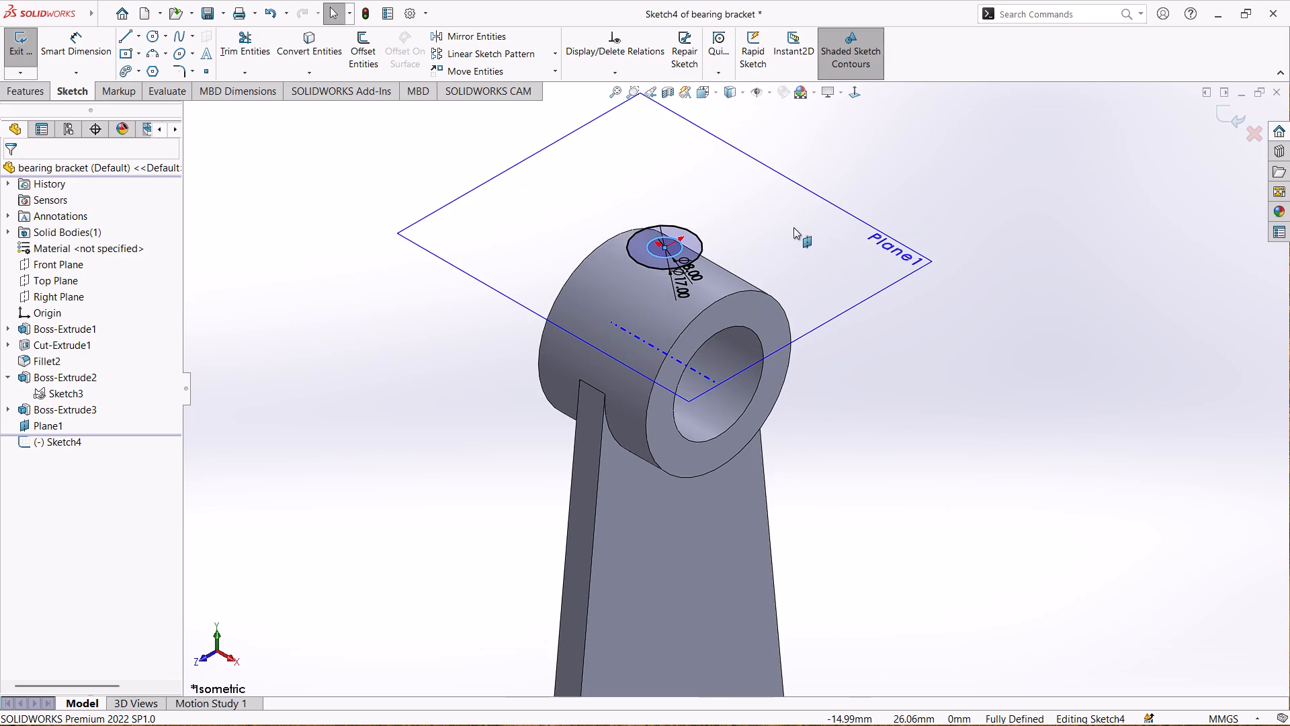
left_click(12, 46)
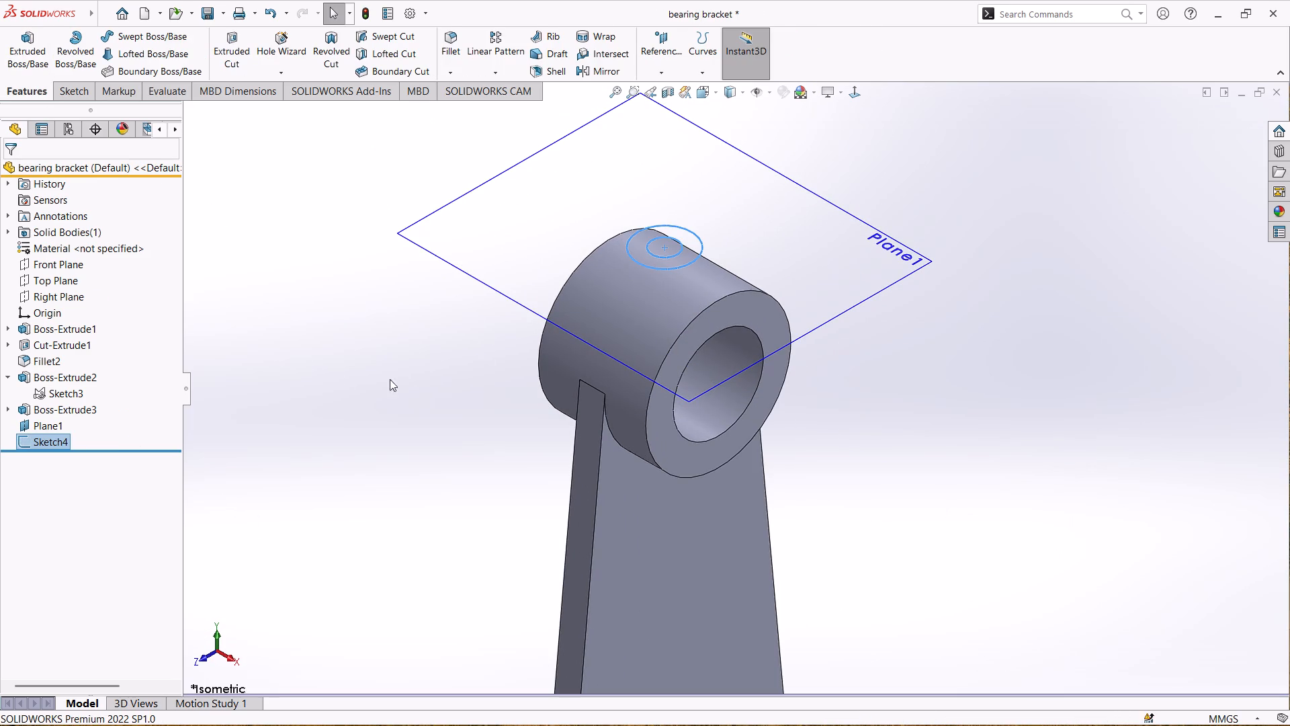
Extrude the concentric-circle sketch from Plane1 with the Up To Next end condition, merging it into the ring-shaped boss.
left_click(36, 58)
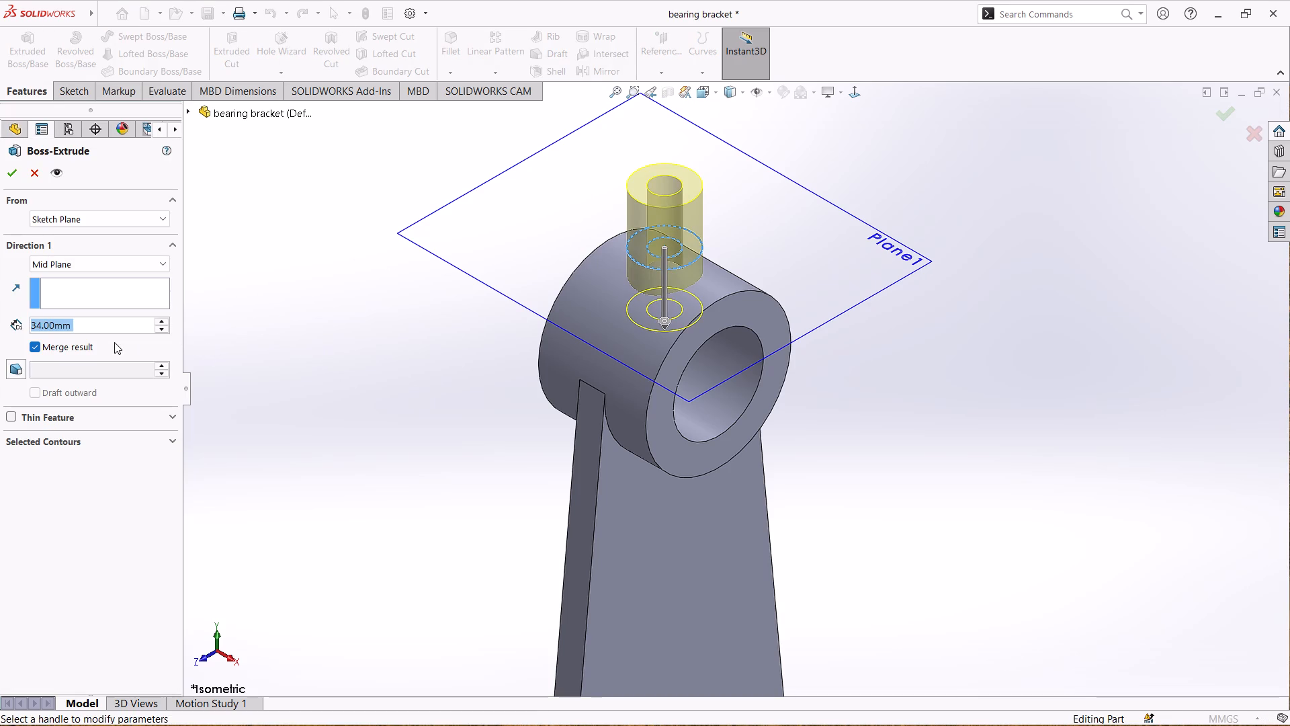
left_click(93, 266)
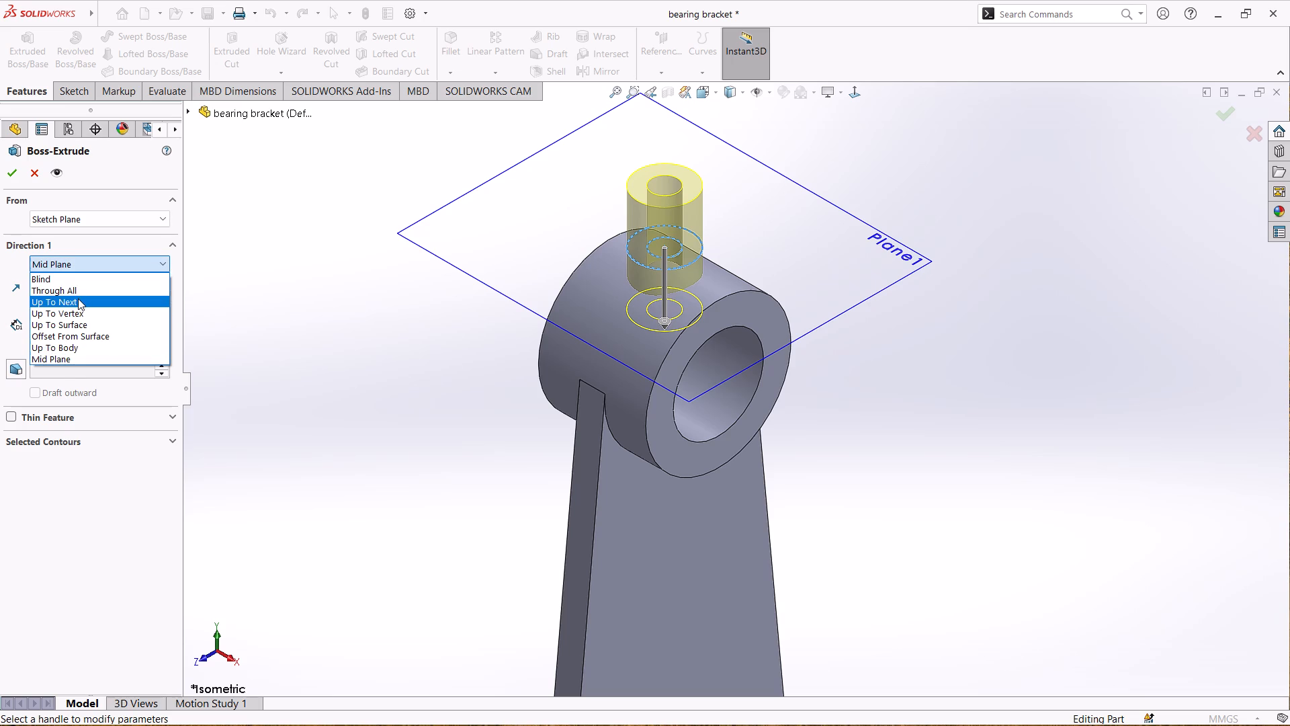
left_click(78, 298)
middle_click_drag(952, 473, 865, 378)
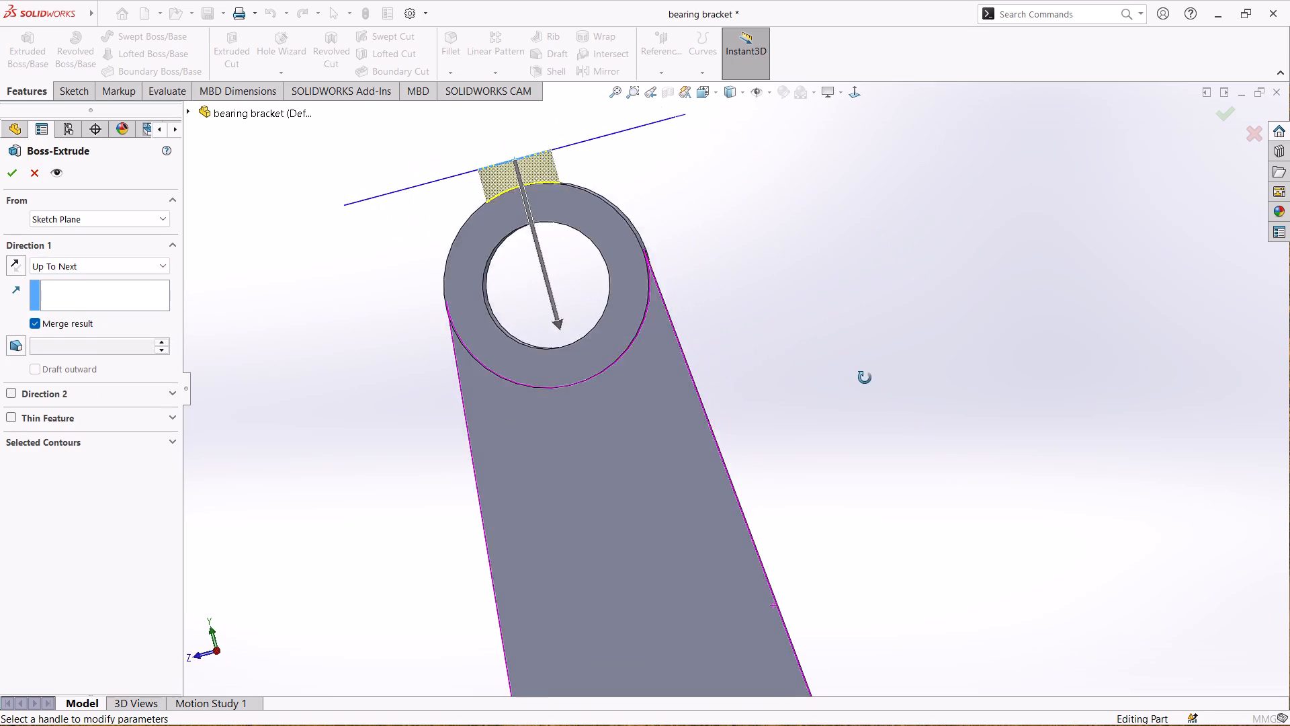
middle_click_drag(865, 378, 823, 449)
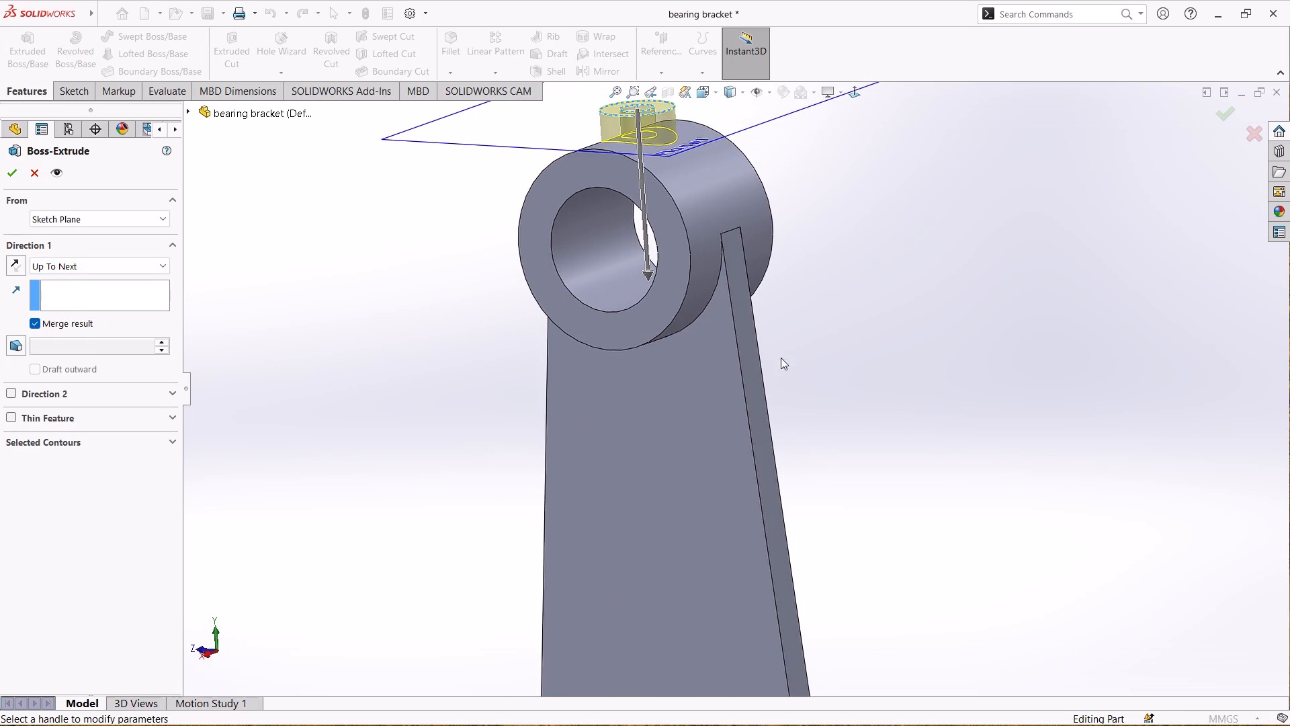
scroll(767, 319, "down", 2)
scroll(767, 319, "up", 5)
scroll(570, 338, "down", 1)
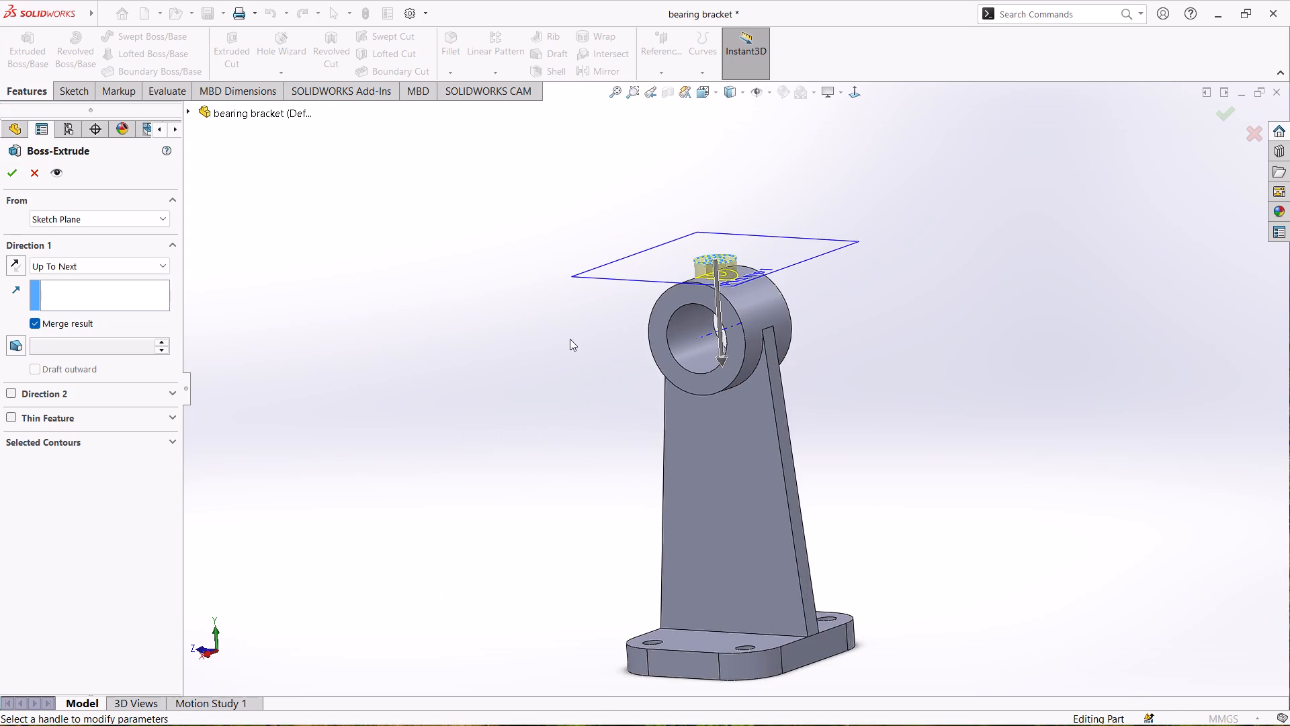
middle_click_drag(570, 342, 617, 355)
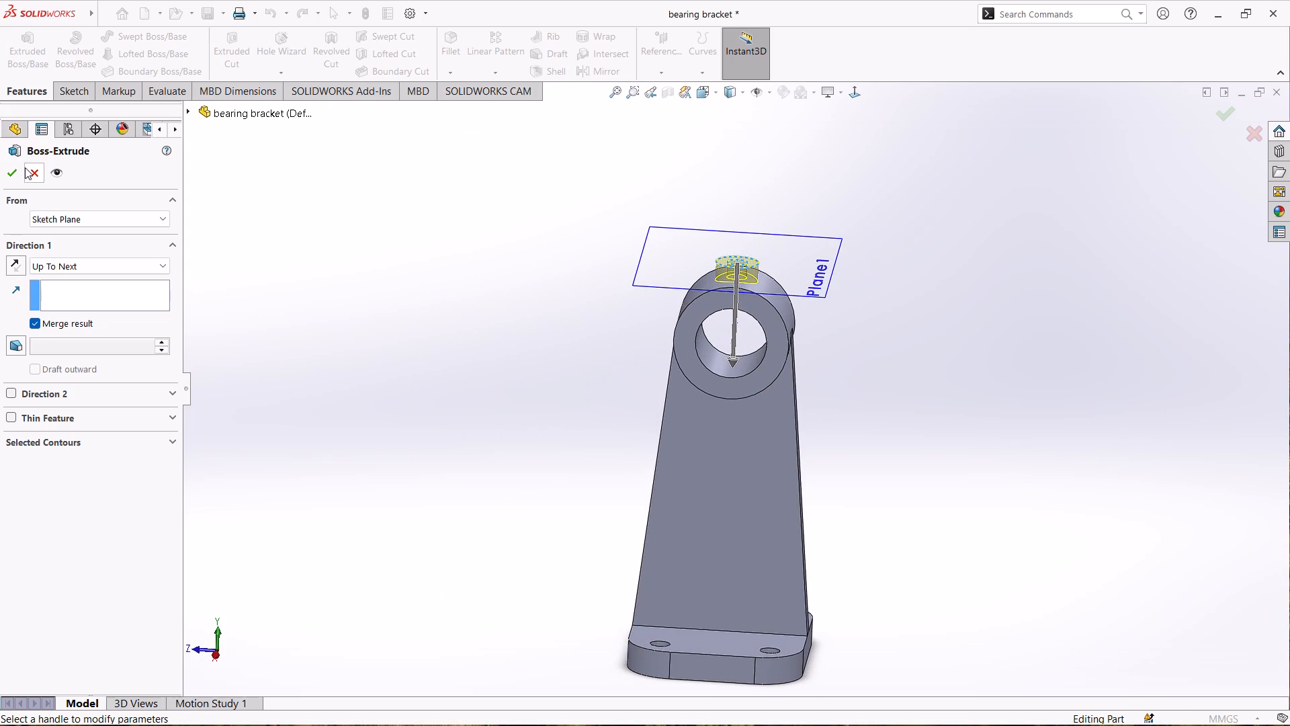
left_click(14, 171)
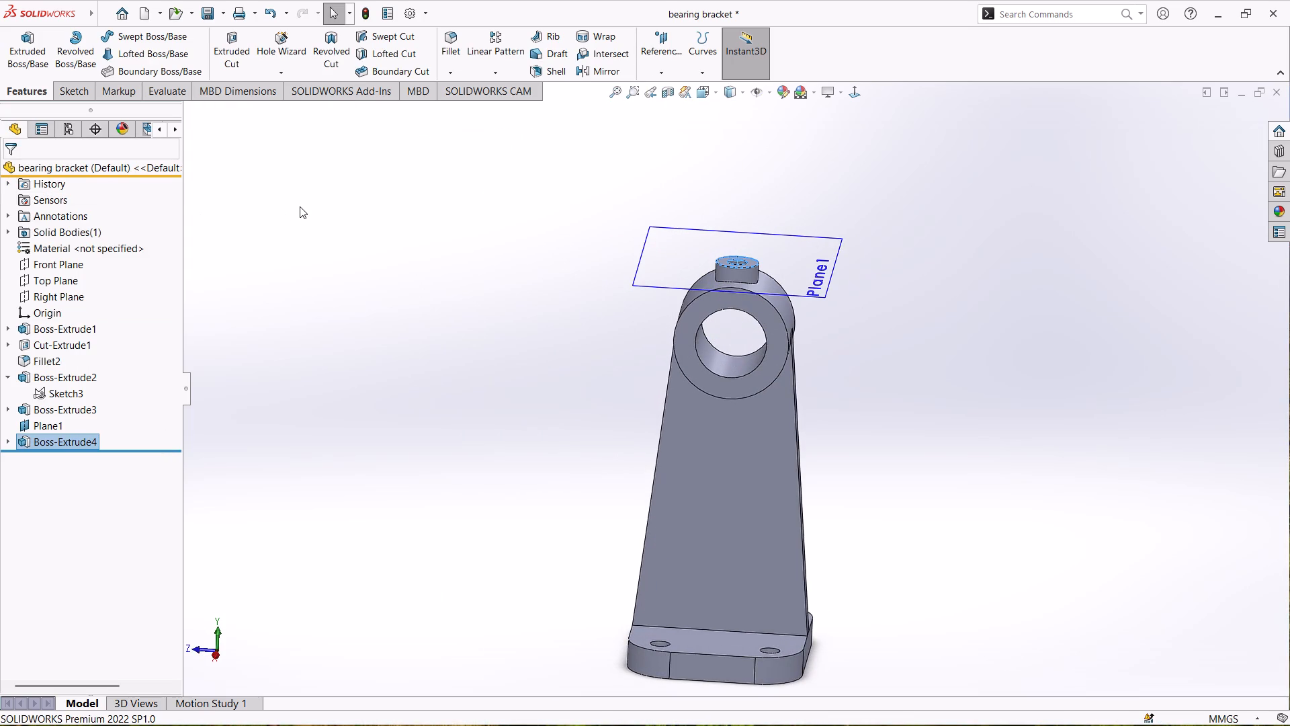
scroll(300, 206, "down", 1)
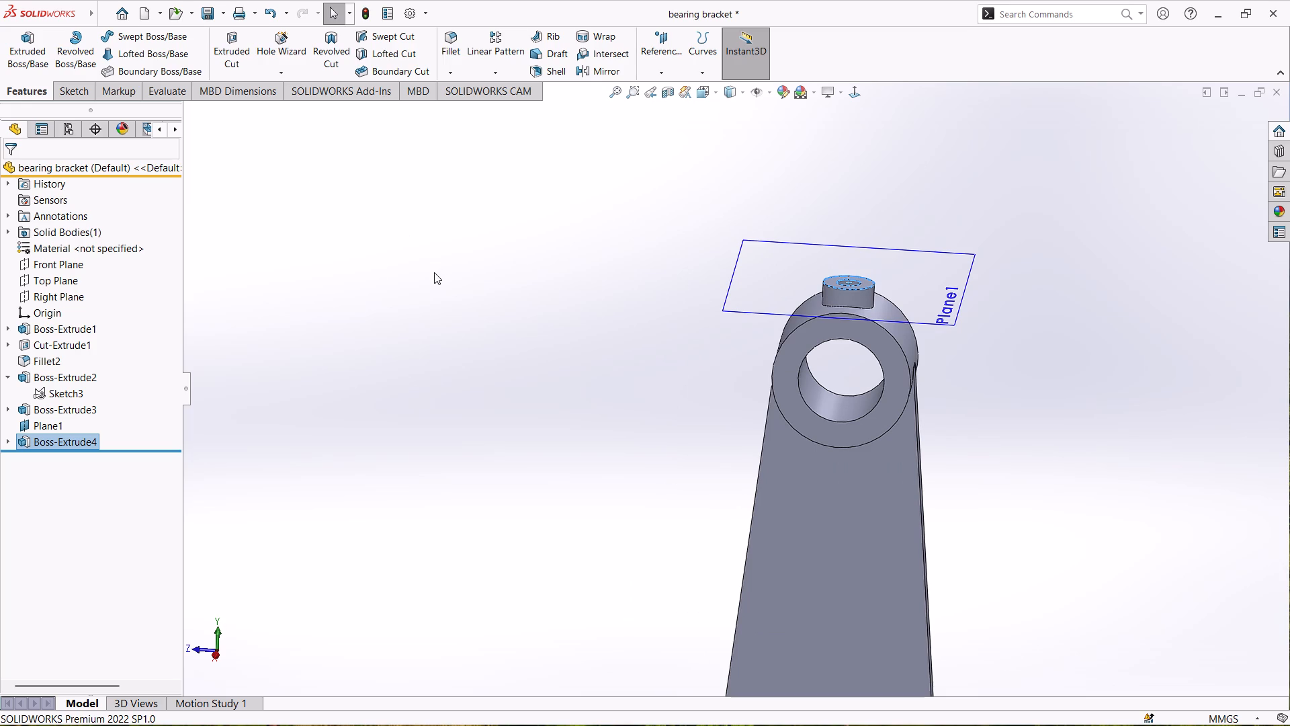
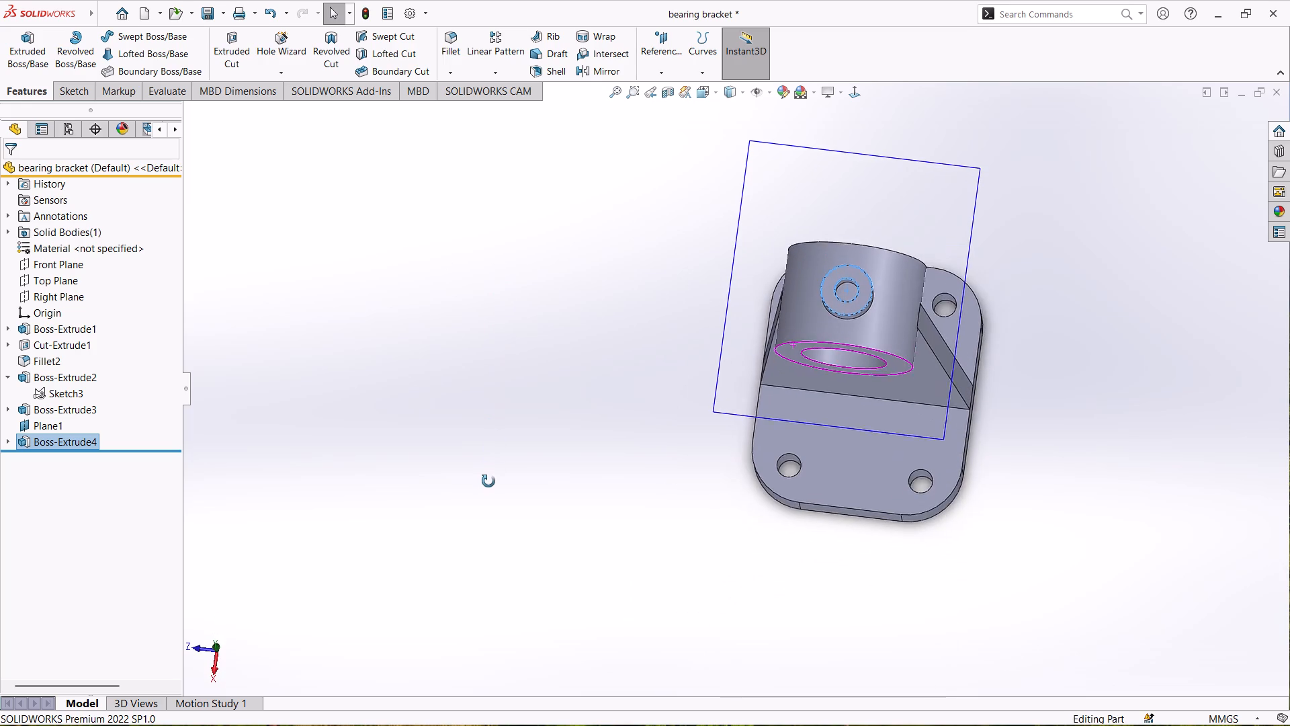
Show the concentric-circle sketch used by the small boss extrusion so its contours can be reused.
scroll(837, 253, "down", 2)
scroll(841, 278, "up", 1)
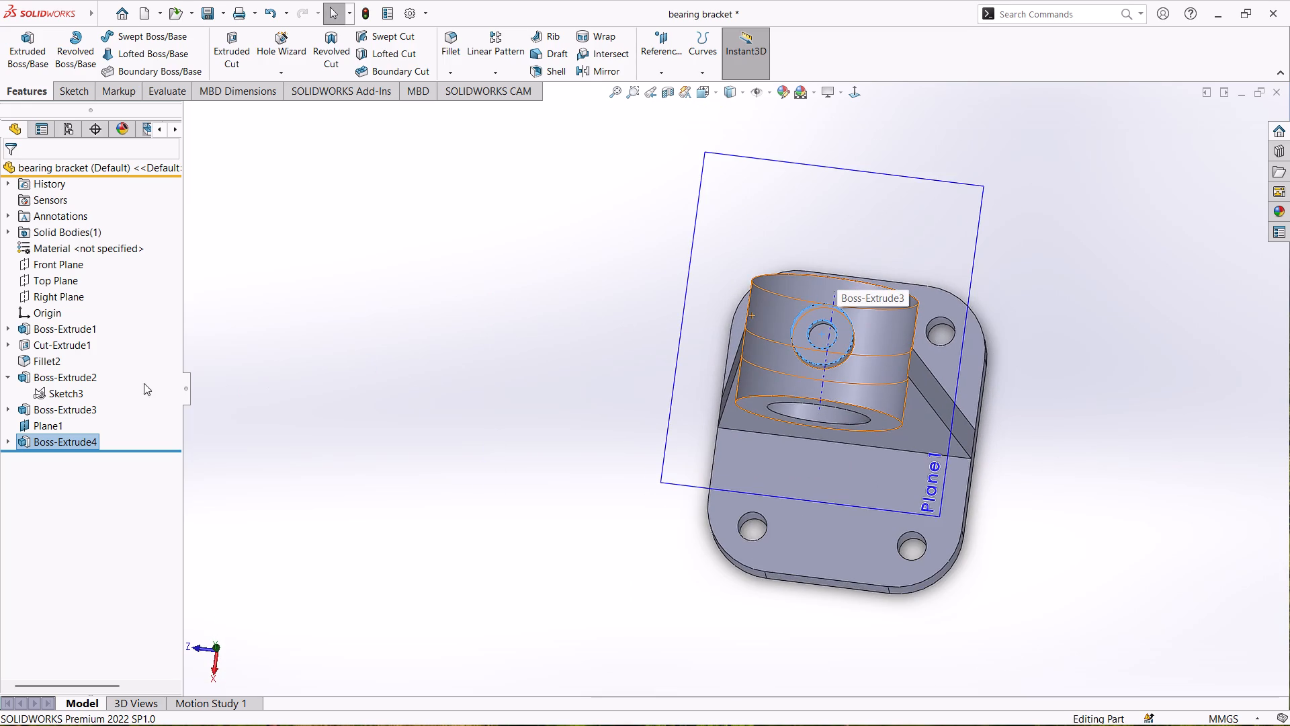
left_click(6, 438)
left_click(53, 460)
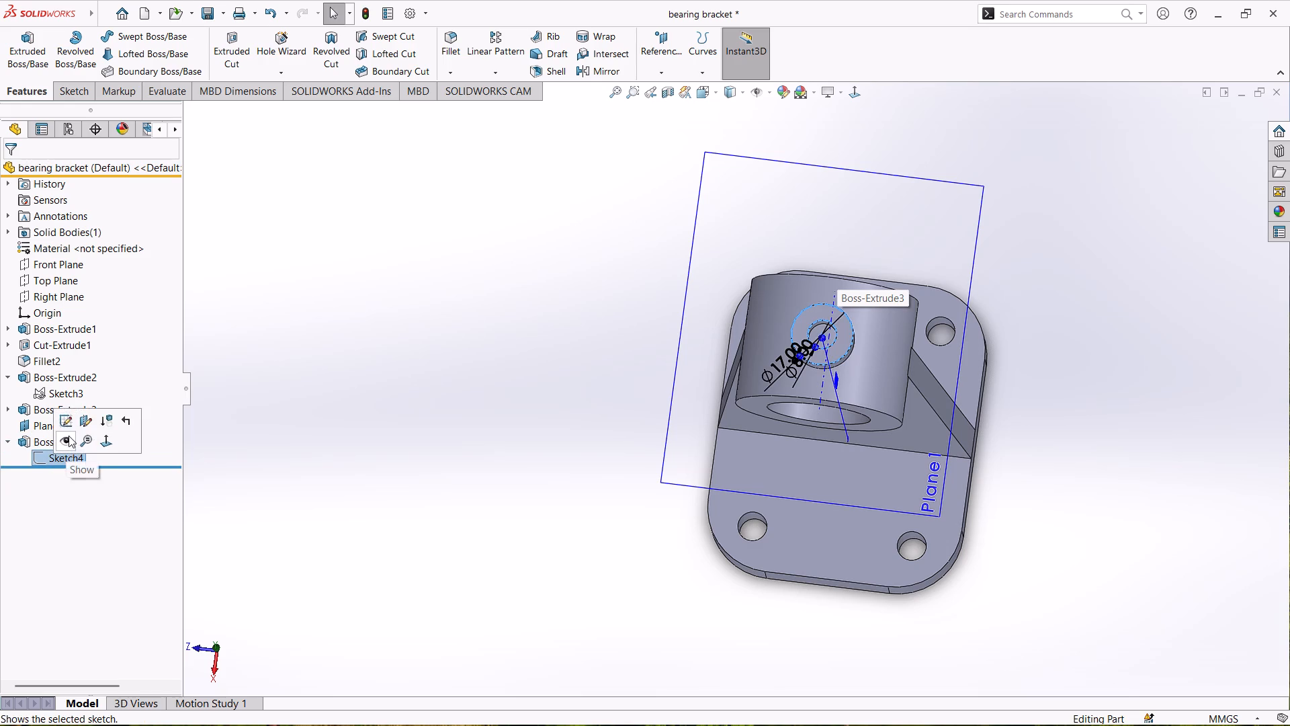
left_click(69, 435)
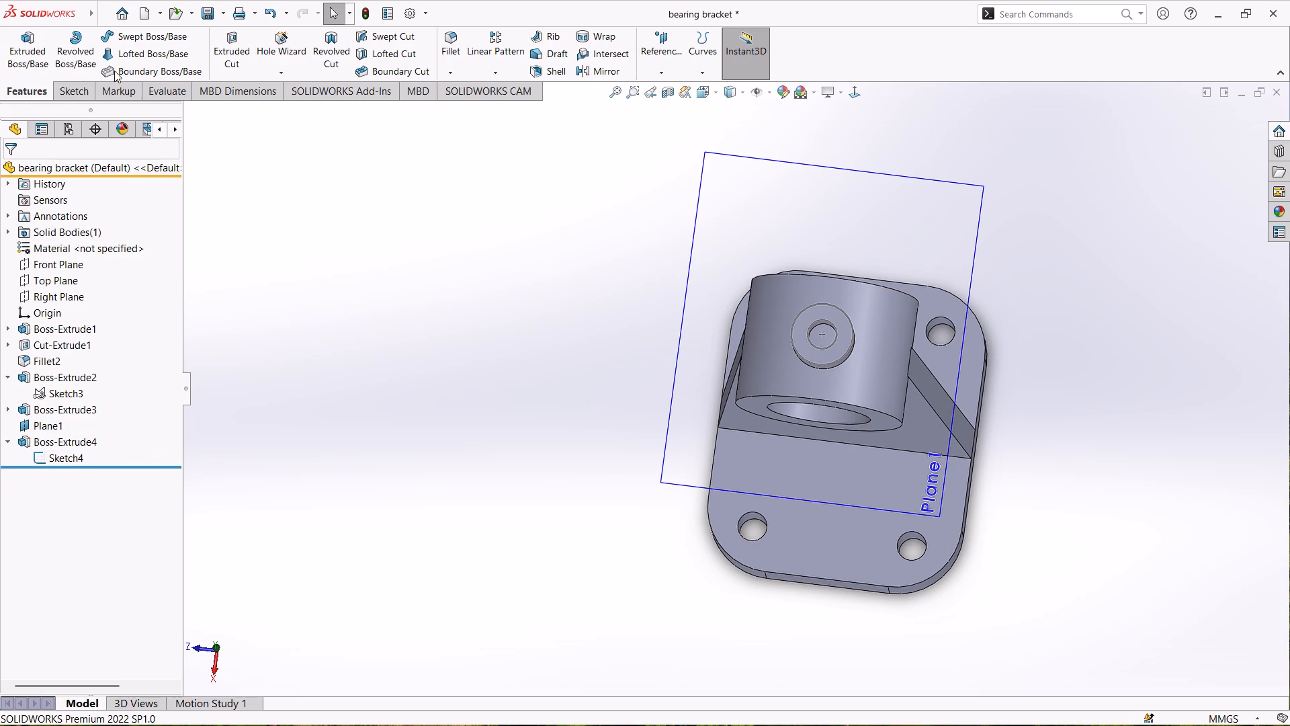
Set up an extruded cut of the sketch's inner 8 mm circle, direction reversed toward the ring, Up To Surface at the ring's inner bore face.
left_click(230, 42)
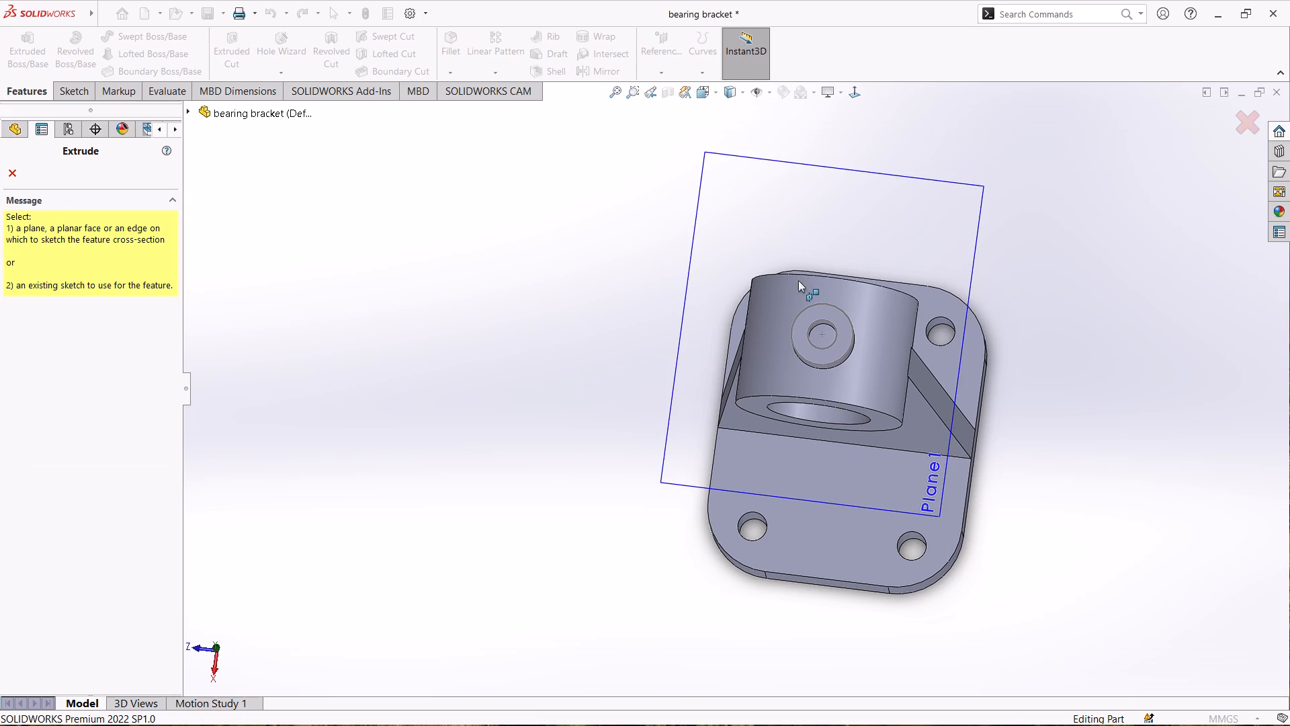
left_click(835, 337)
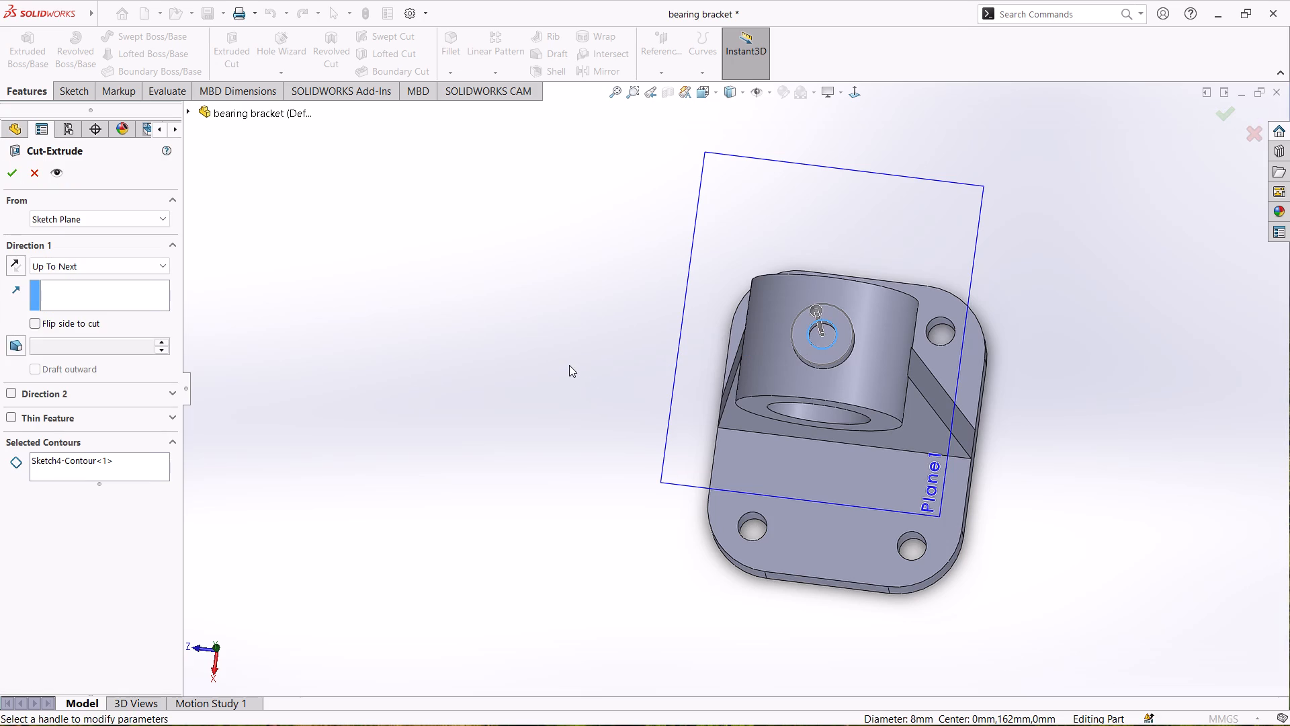
middle_click_drag(568, 365, 568, 239)
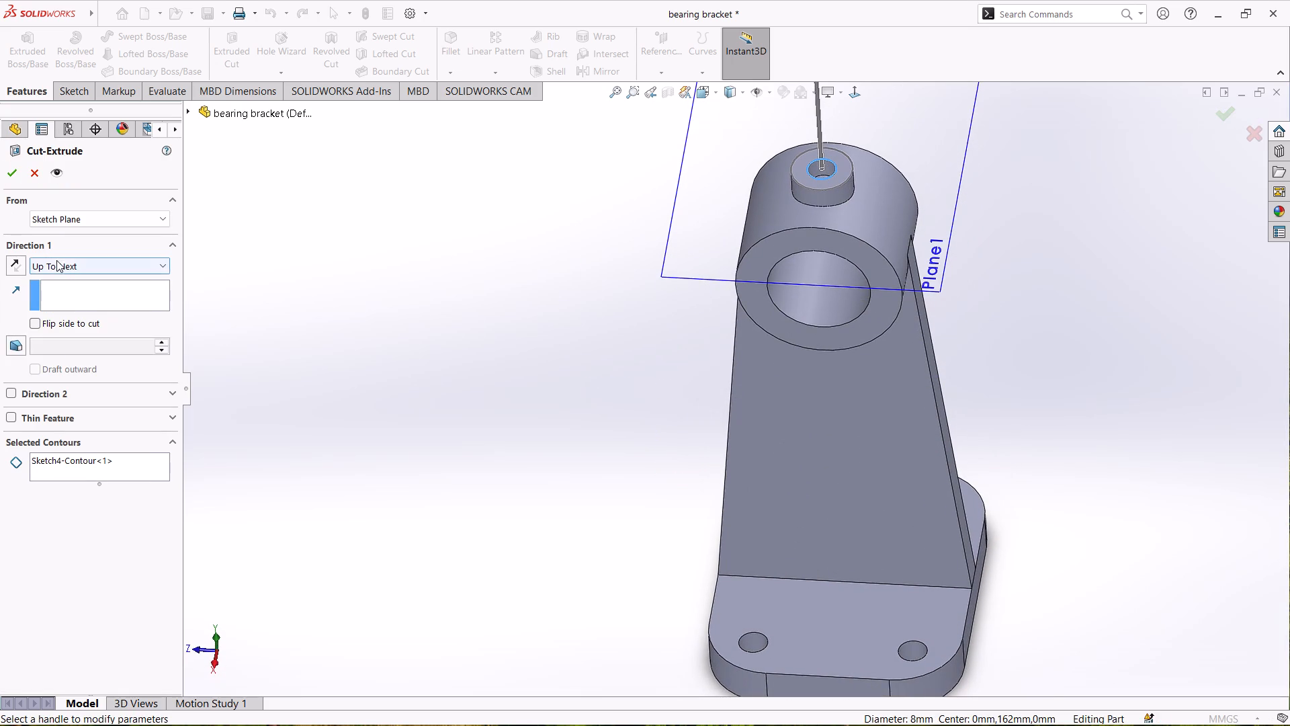
left_click(19, 266)
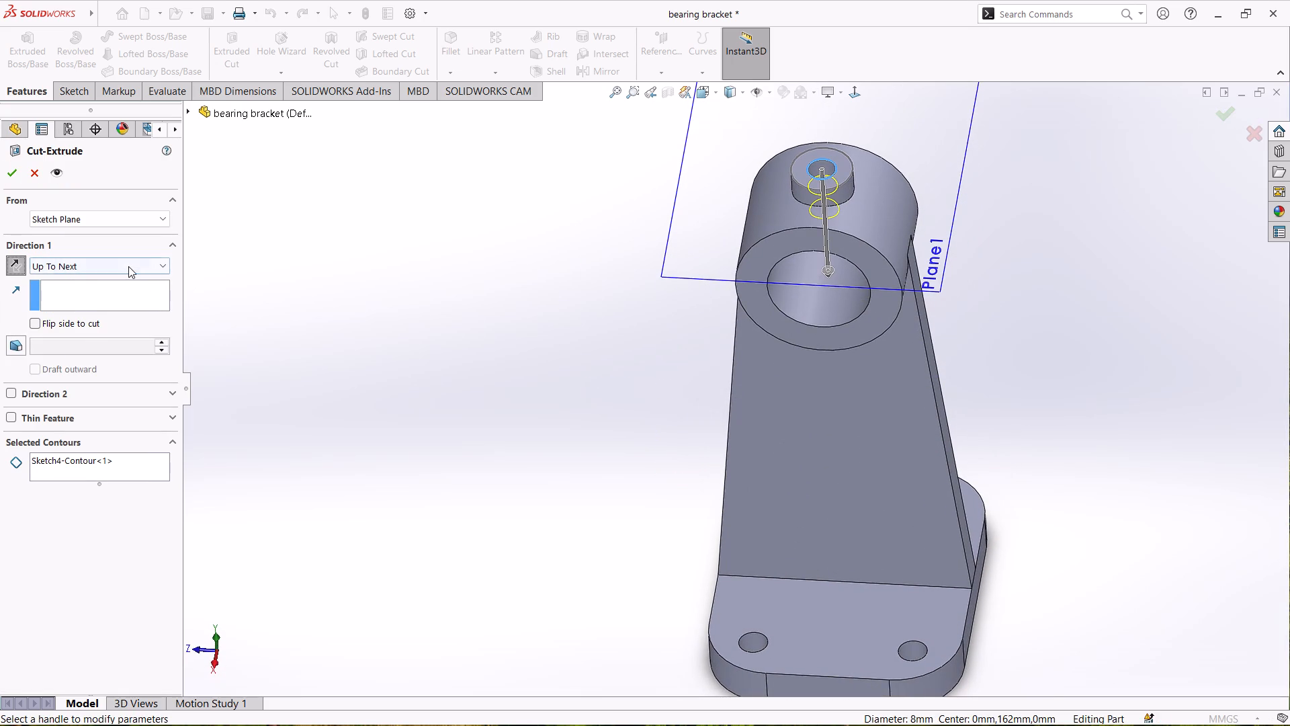
left_click(128, 264)
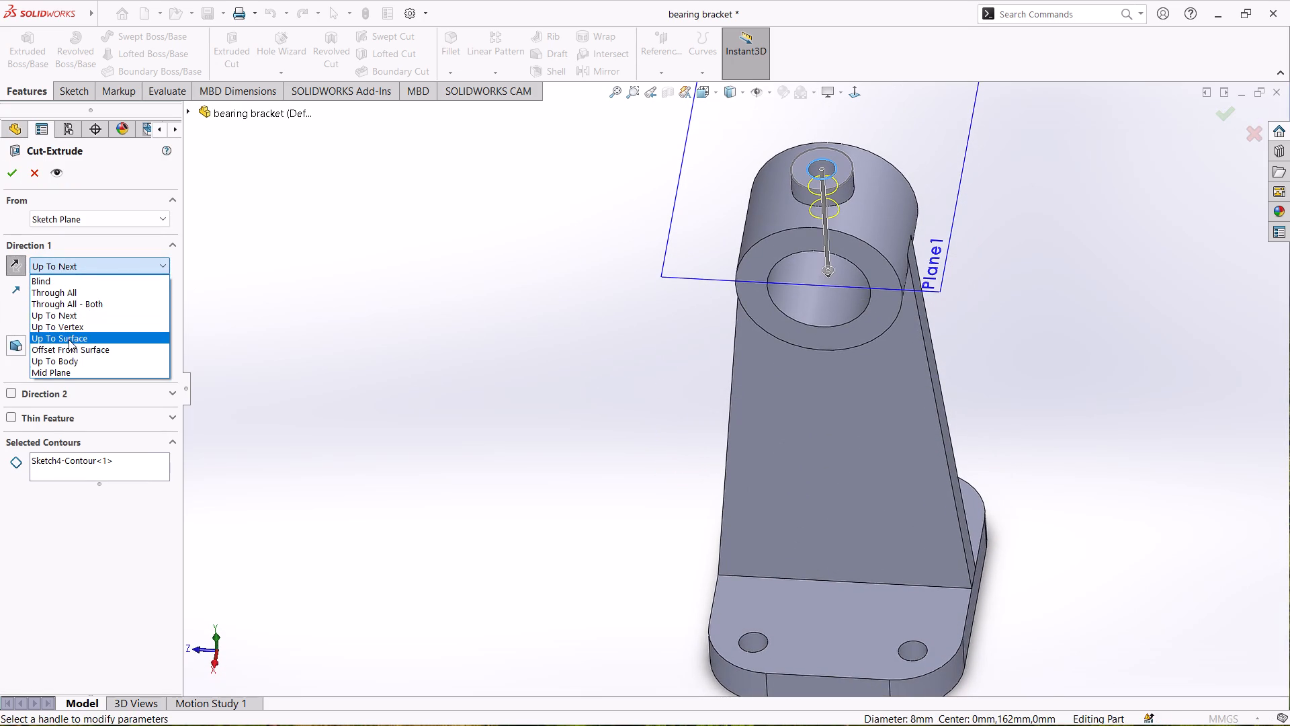
left_click(69, 339)
scroll(899, 315, "down", 3)
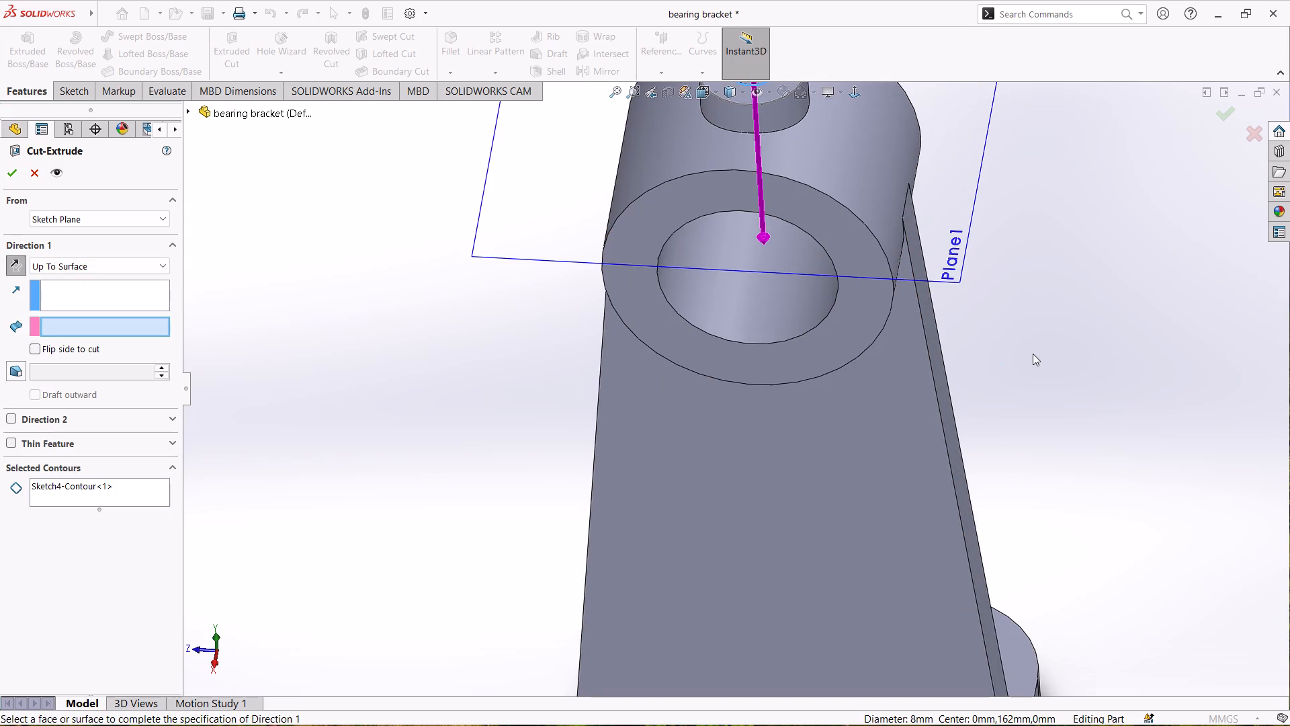
middle_click_drag(1037, 352, 998, 253)
left_click(621, 155)
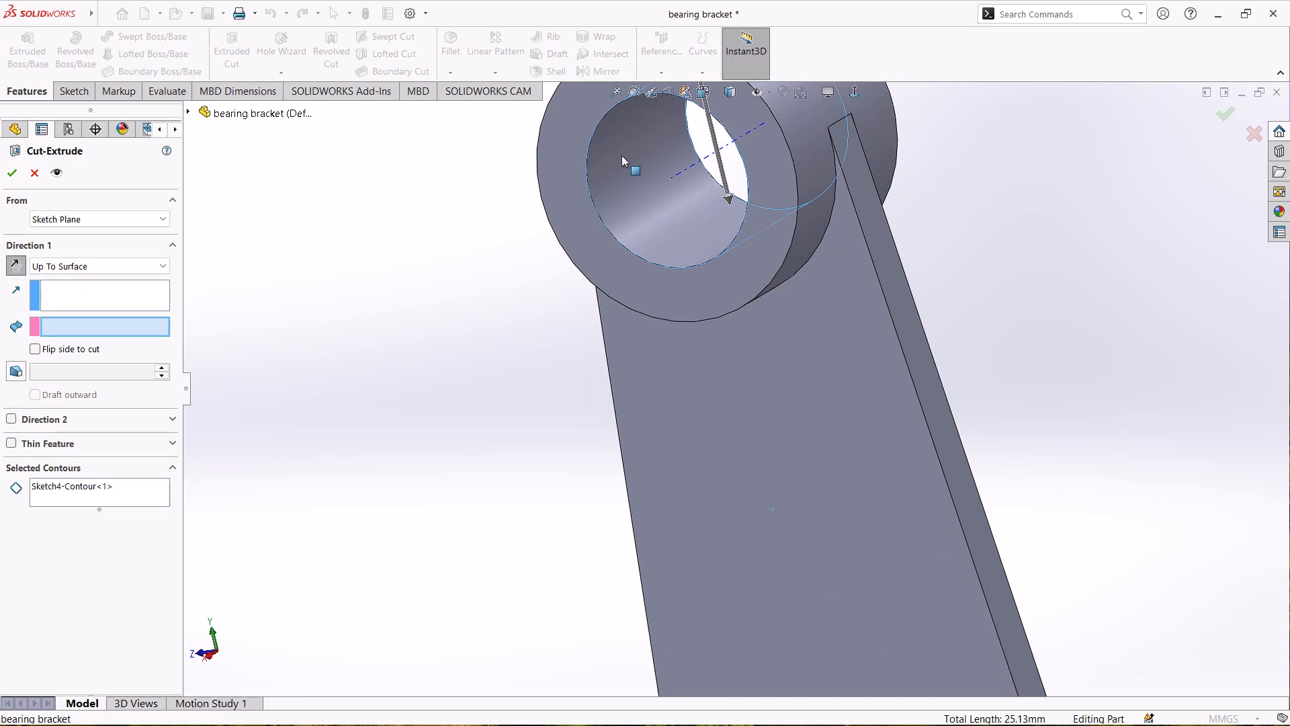
middle_click_drag(464, 231, 601, 395)
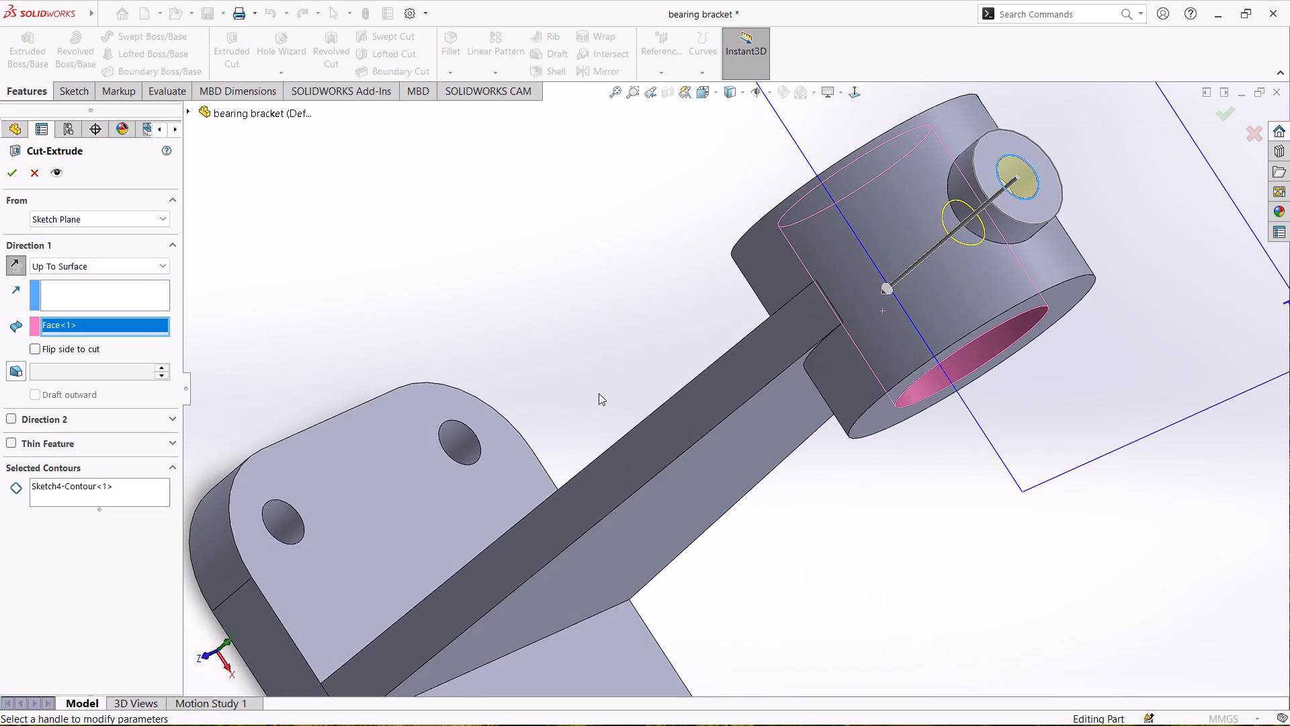
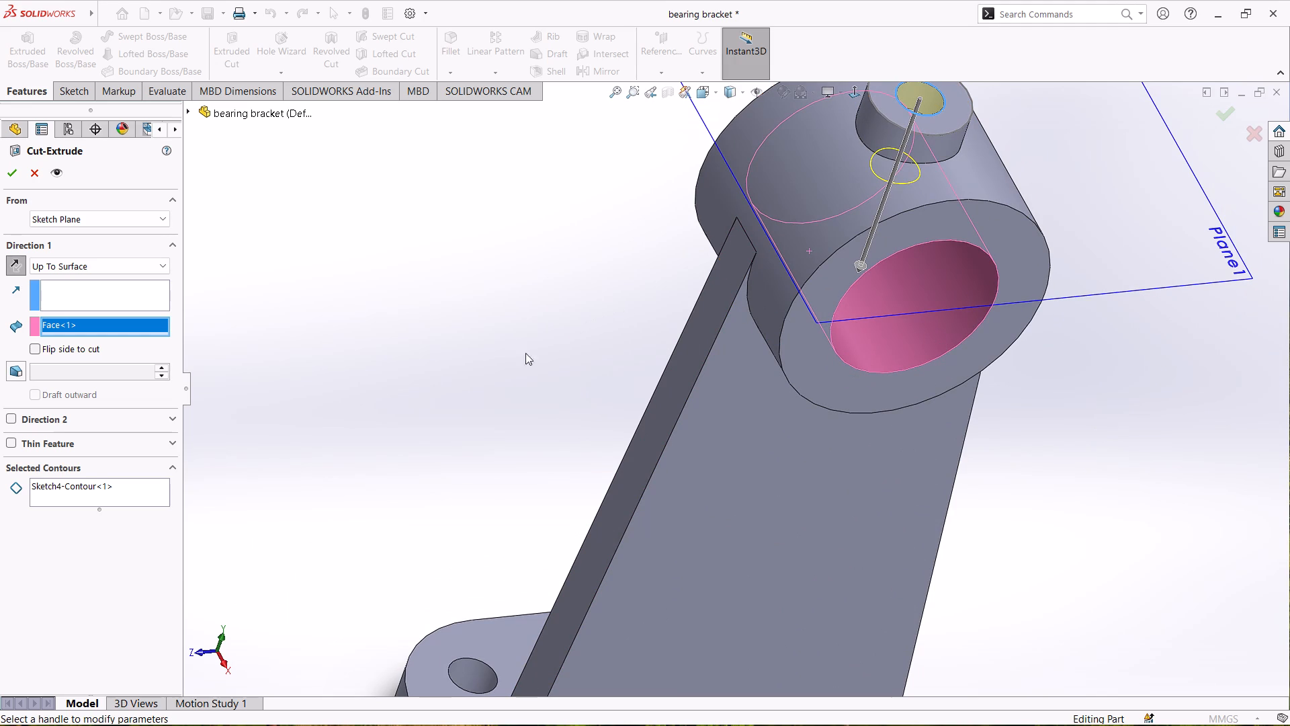
Complete the extruded cut of the 8 mm circle through the small boss up to the ring's inner bore face.
scroll(961, 341, "down", 2)
scroll(966, 344, "up", 2)
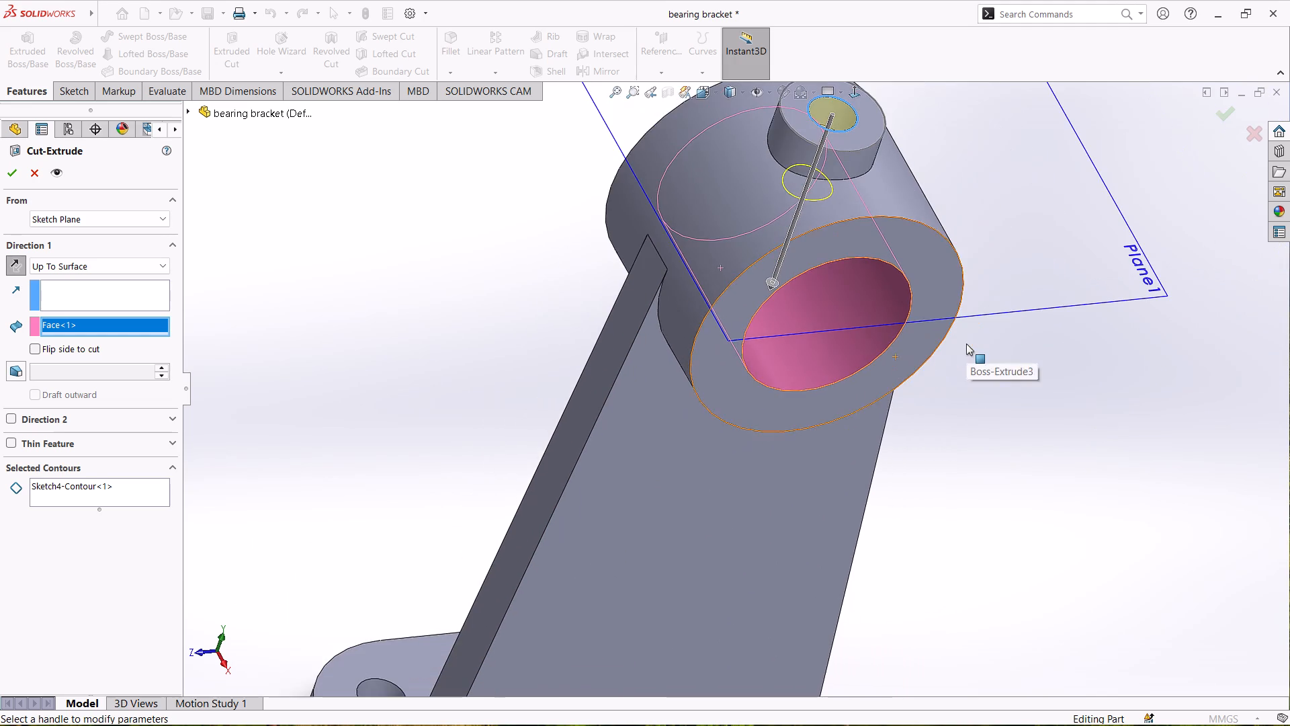
middle_click_drag(1045, 383, 993, 377)
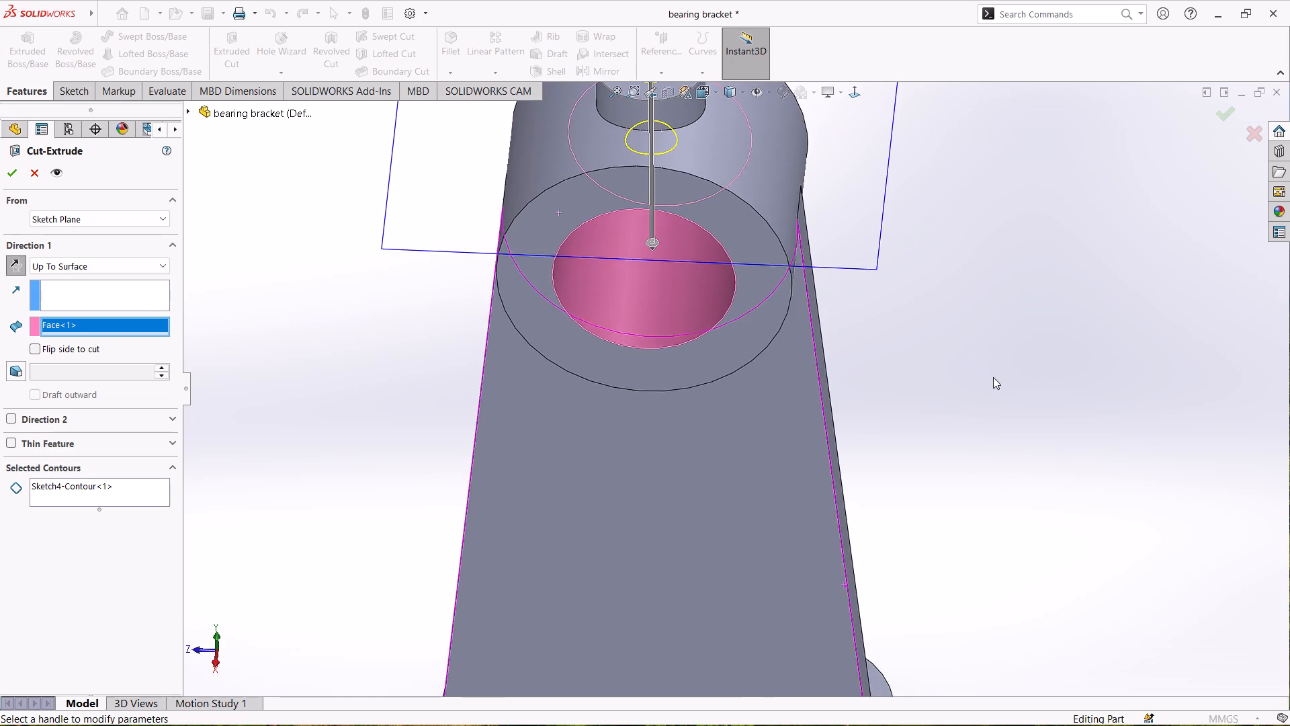
left_click(7, 173)
Examine the new hole from outside the small boss and from inside the ring's bore.
scroll(728, 299, "down", 2)
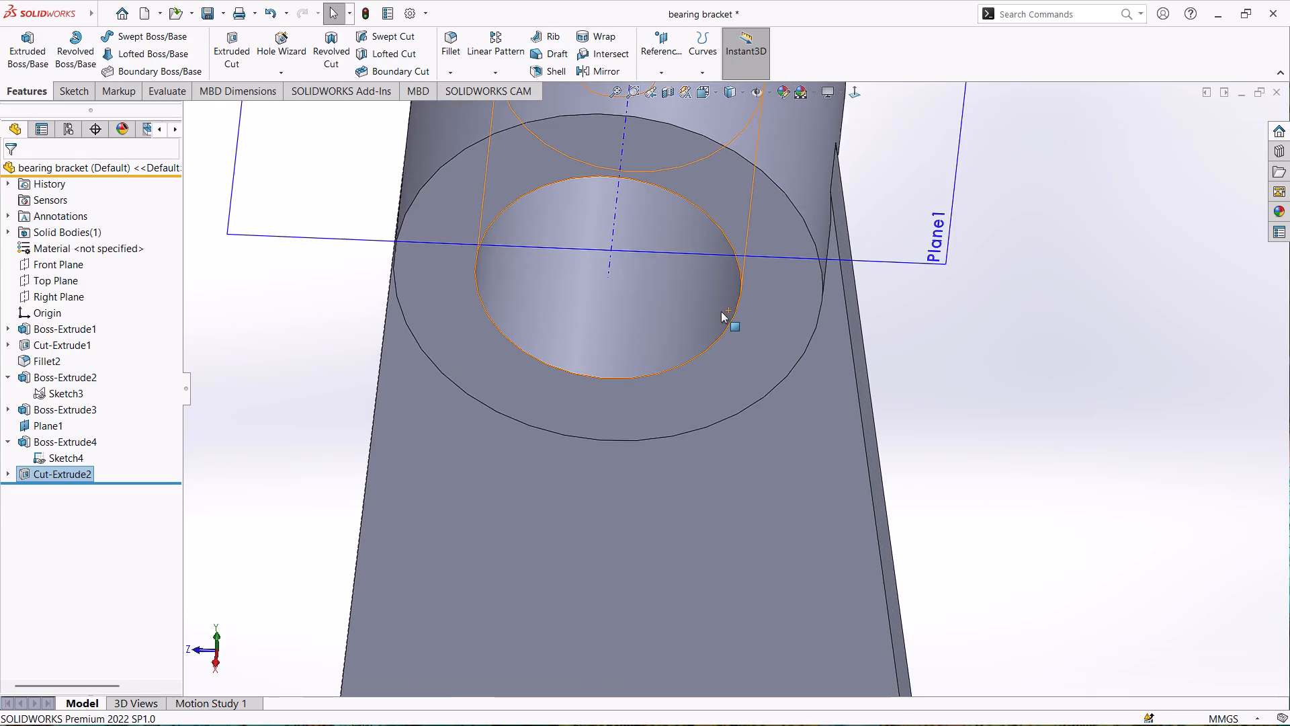
scroll(720, 312, "up", 3)
middle_click_drag(891, 200, 892, 366)
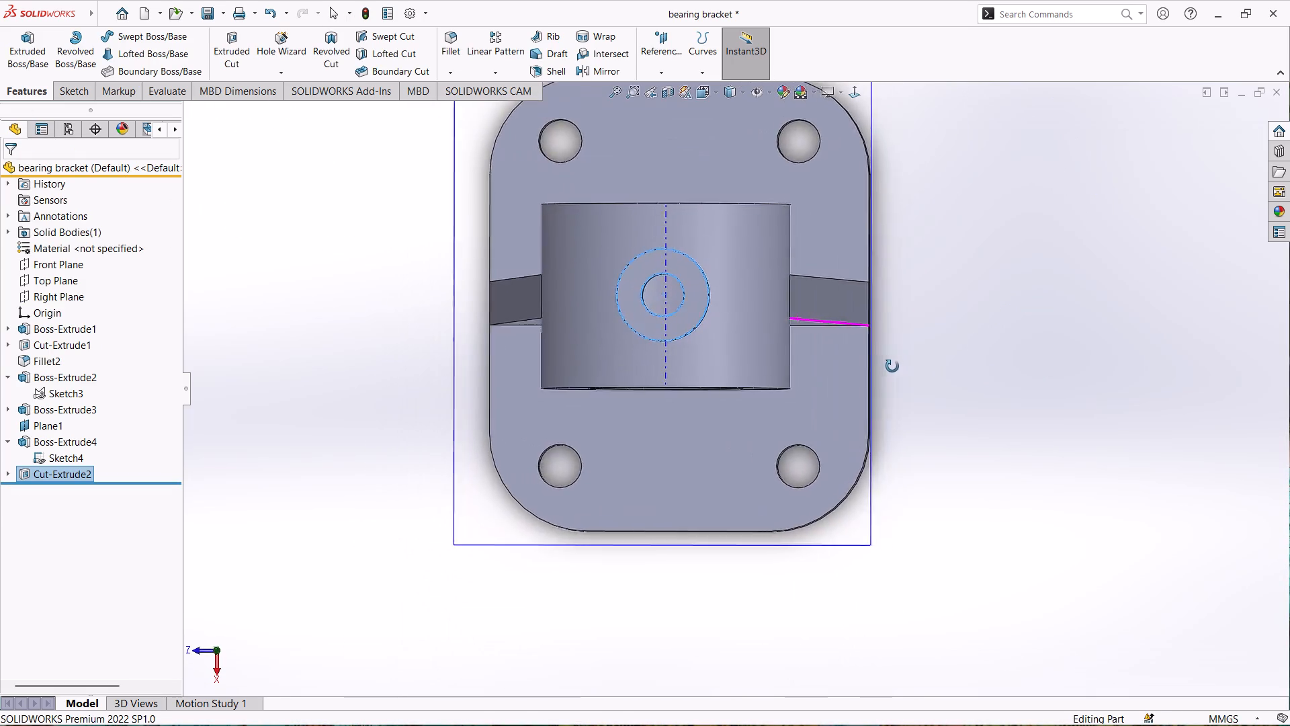
middle_click_drag(892, 366, 838, 113)
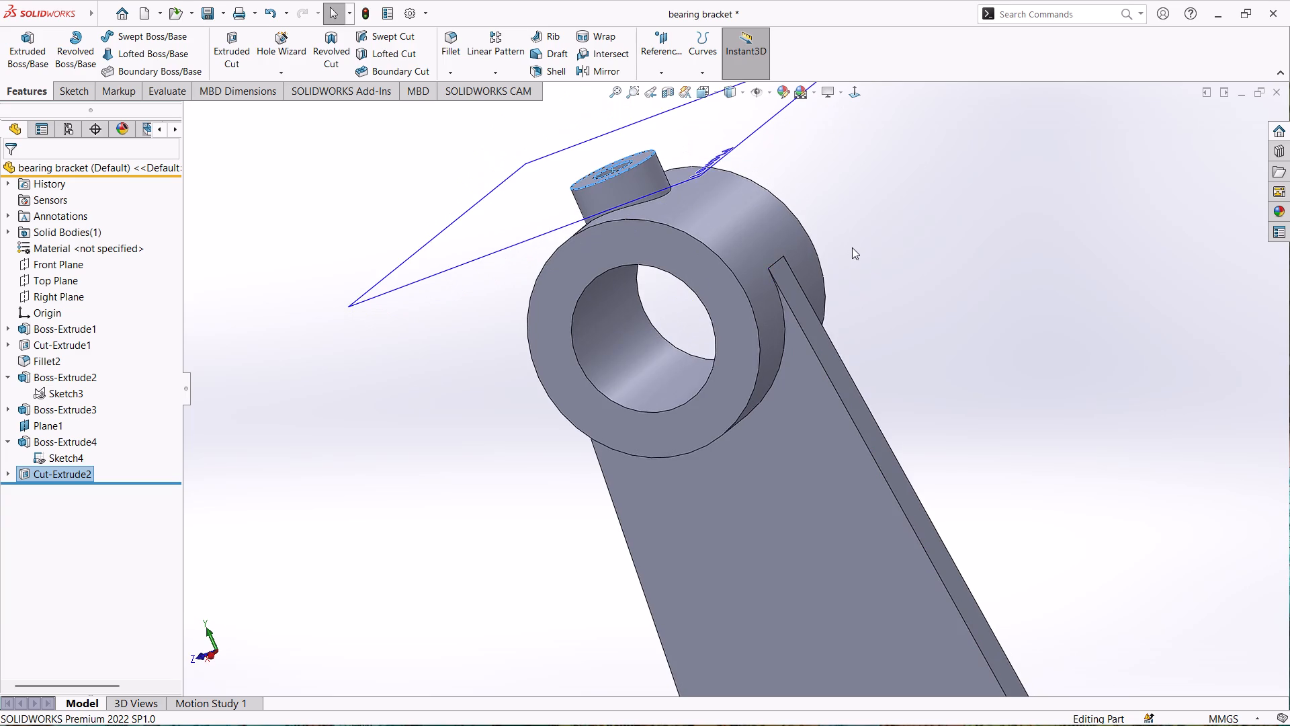
scroll(851, 251, "down", 2)
scroll(849, 248, "up", 3)
middle_click_drag(806, 288, 789, 134)
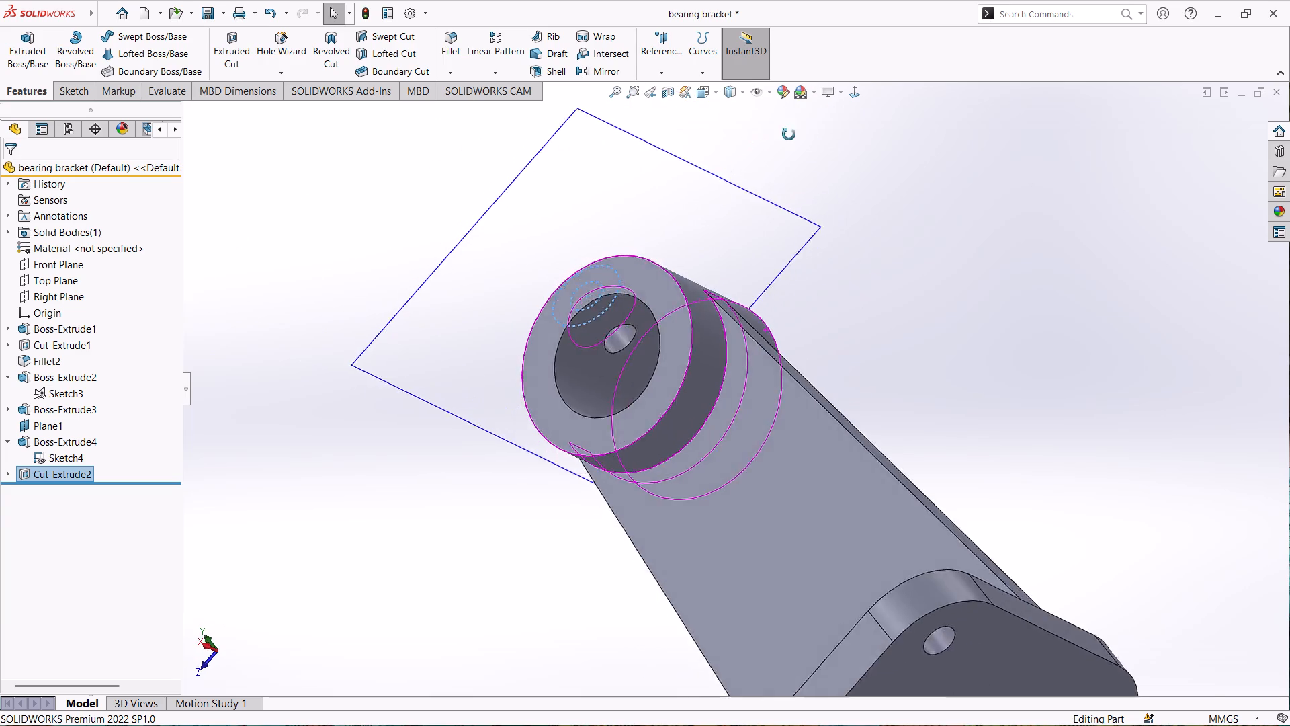
middle_click_drag(789, 134, 945, 230)
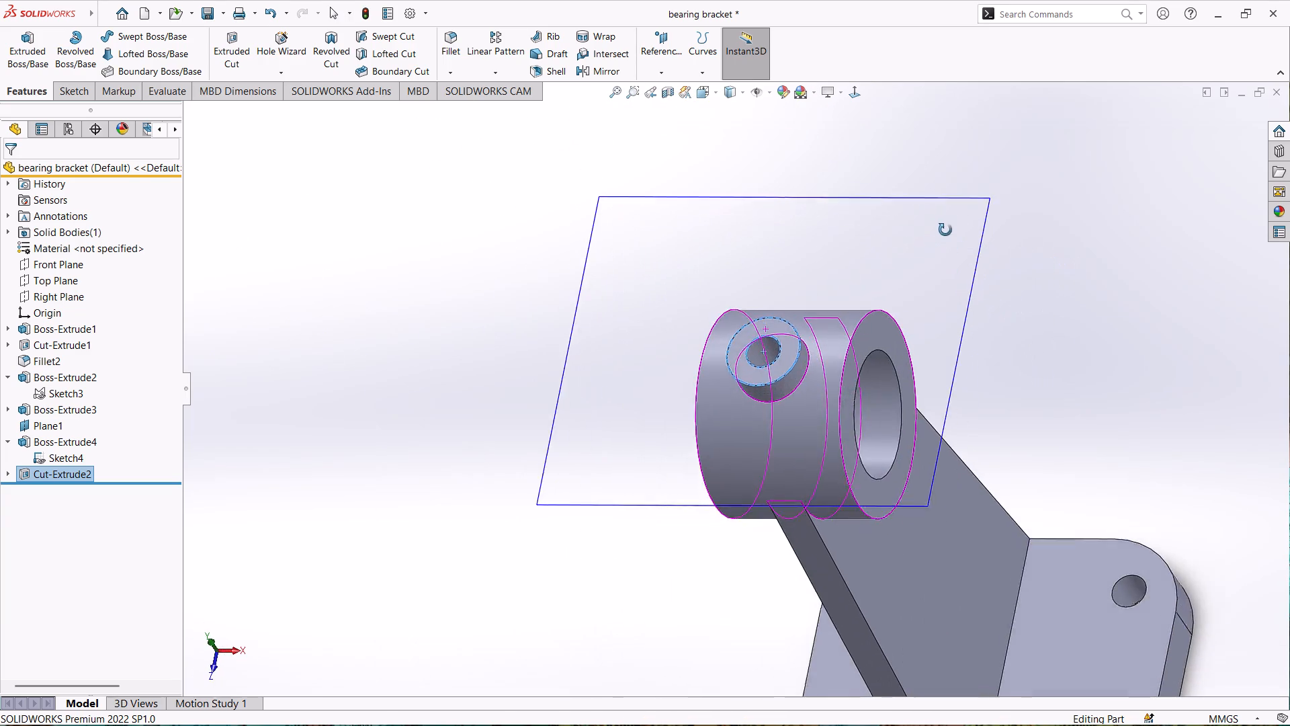
middle_click_drag(945, 230, 942, 213)
Hide the small boss's concentric-circle sketch, Sketch4, and the reference plane Plane1.
left_click(52, 457)
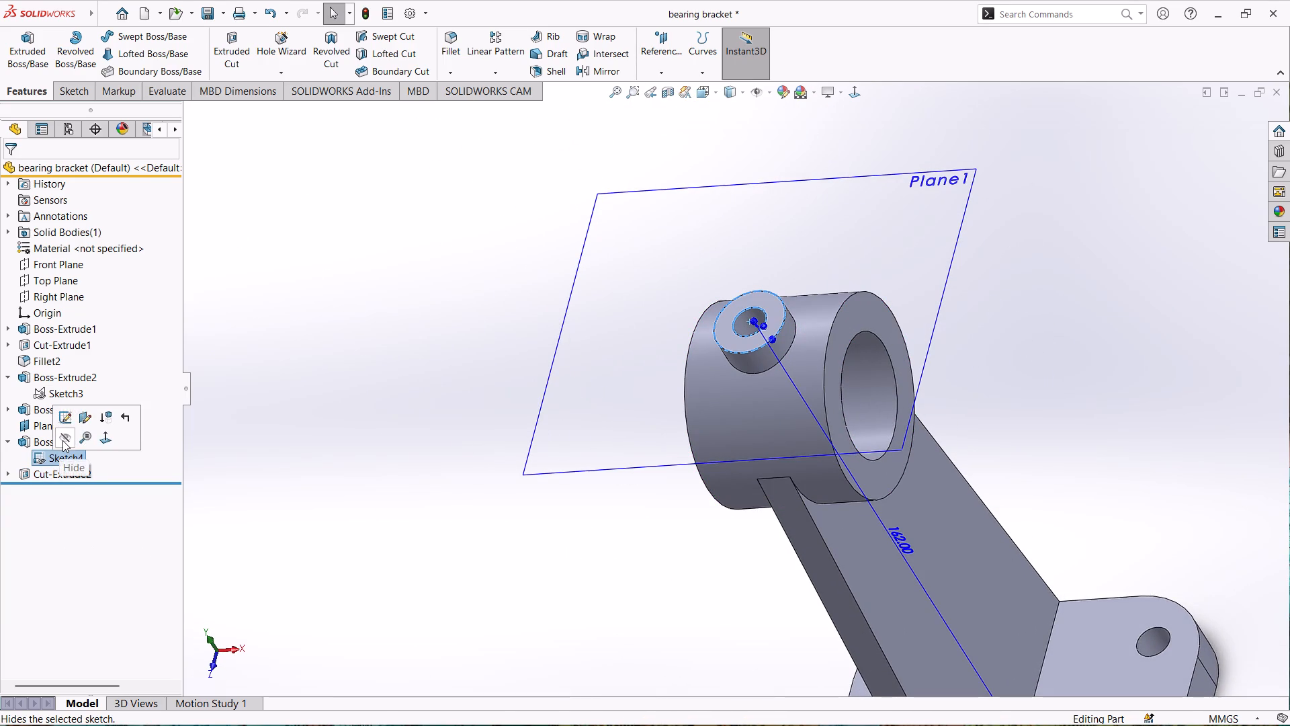
left_click(62, 440)
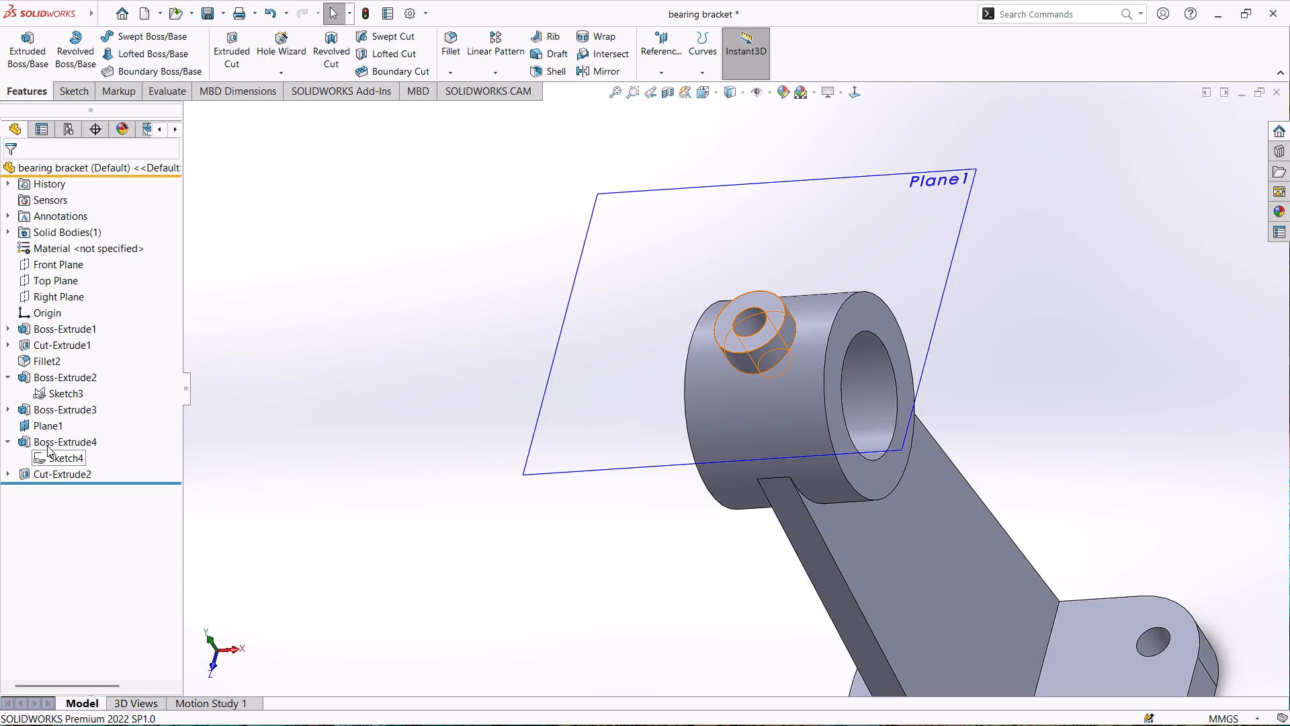
right_click(44, 428)
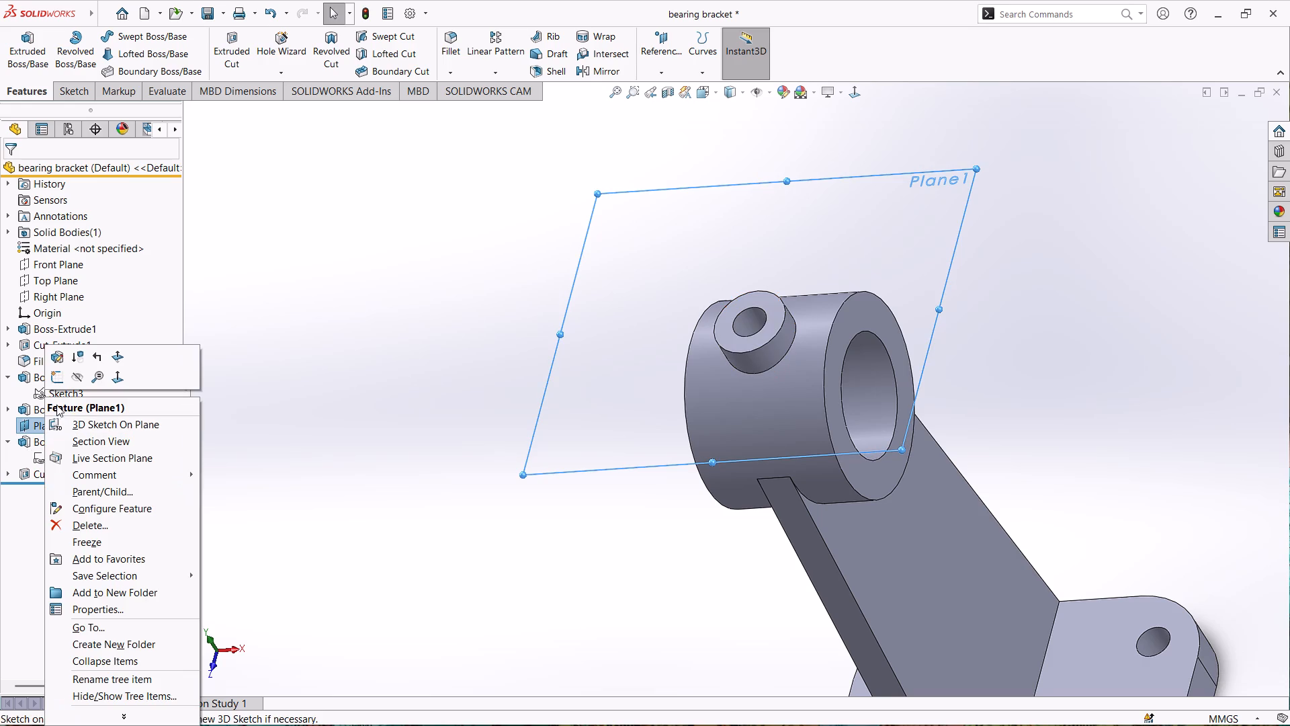
left_click(73, 375)
Examine the whole bracket from several sides, including how the support web meets the ring and base plate.
scroll(449, 417, "down", 1)
scroll(449, 417, "up", 4)
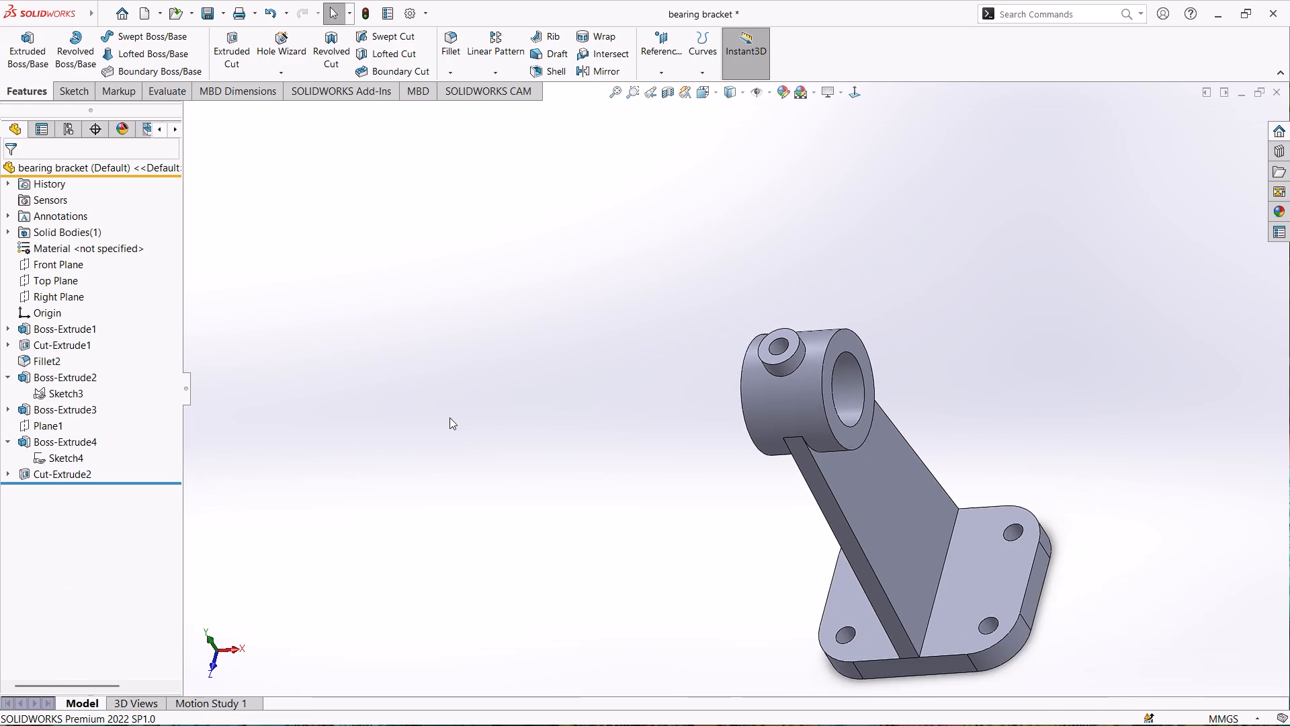
scroll(1062, 458, "down", 3)
scroll(1017, 467, "up", 1)
middle_click_drag(967, 462, 861, 468)
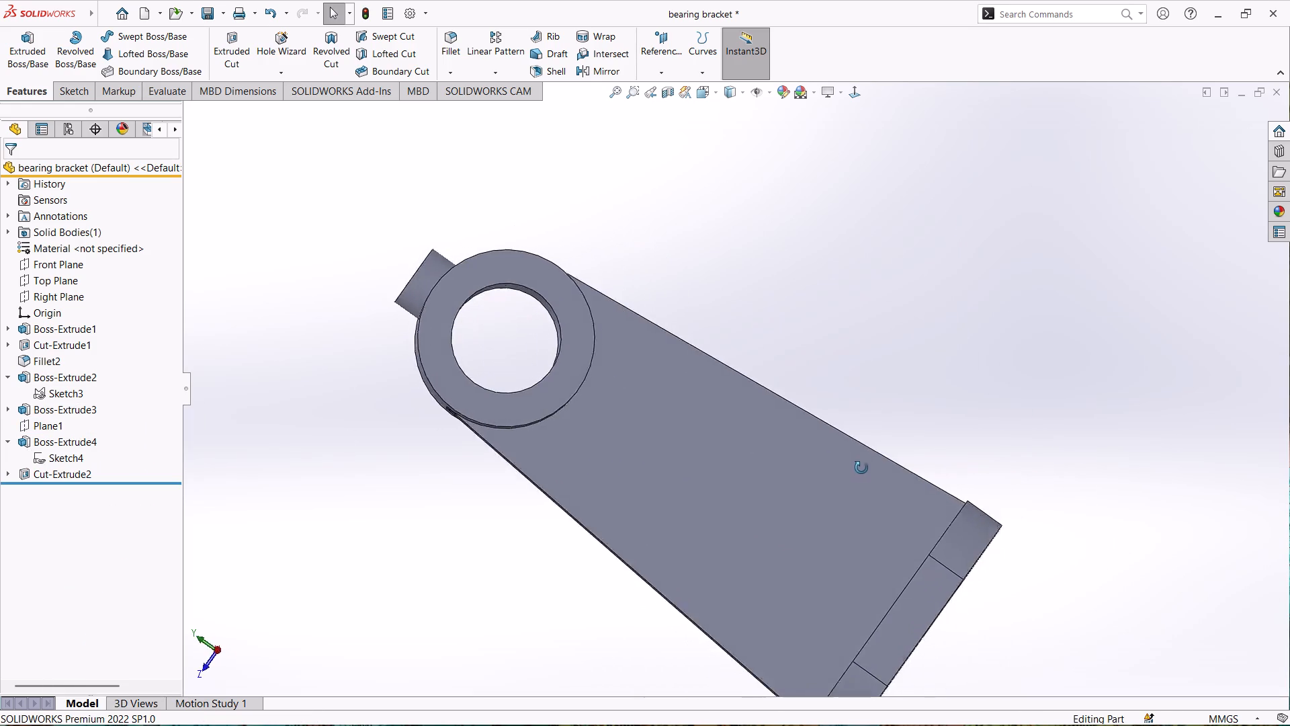
middle_click_drag(861, 468, 976, 360)
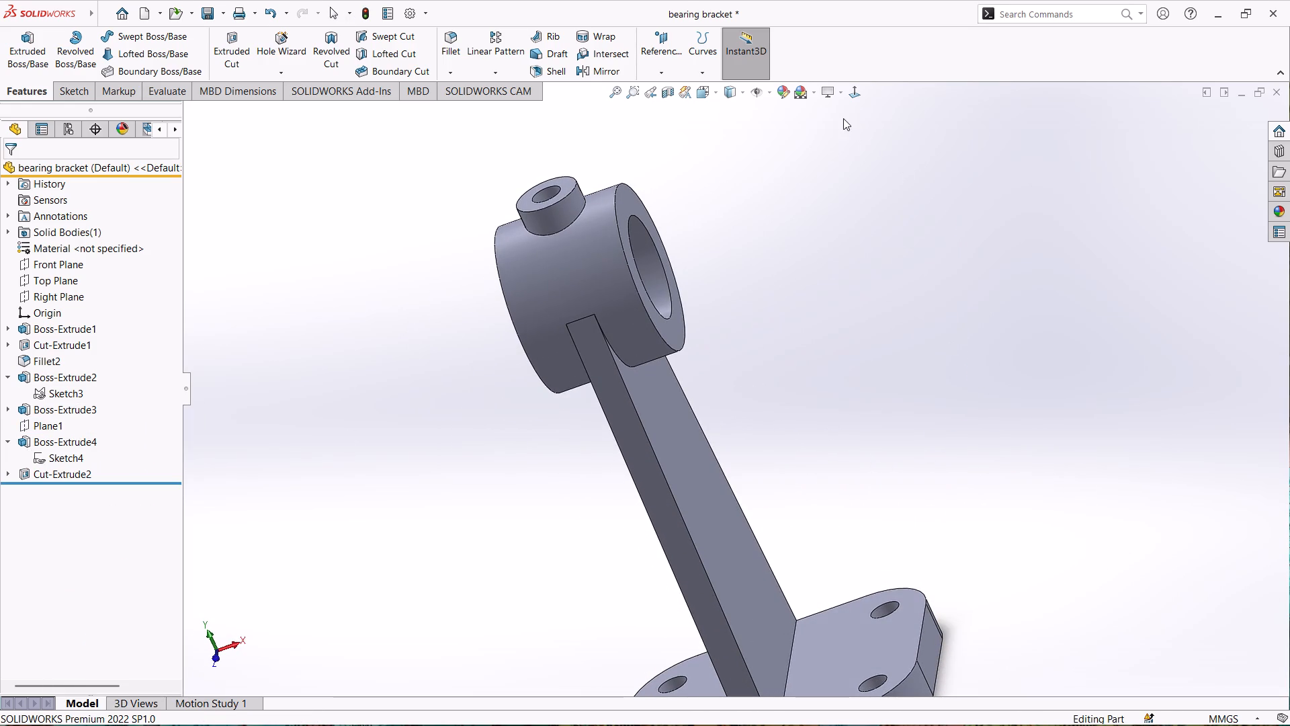
left_click(849, 99)
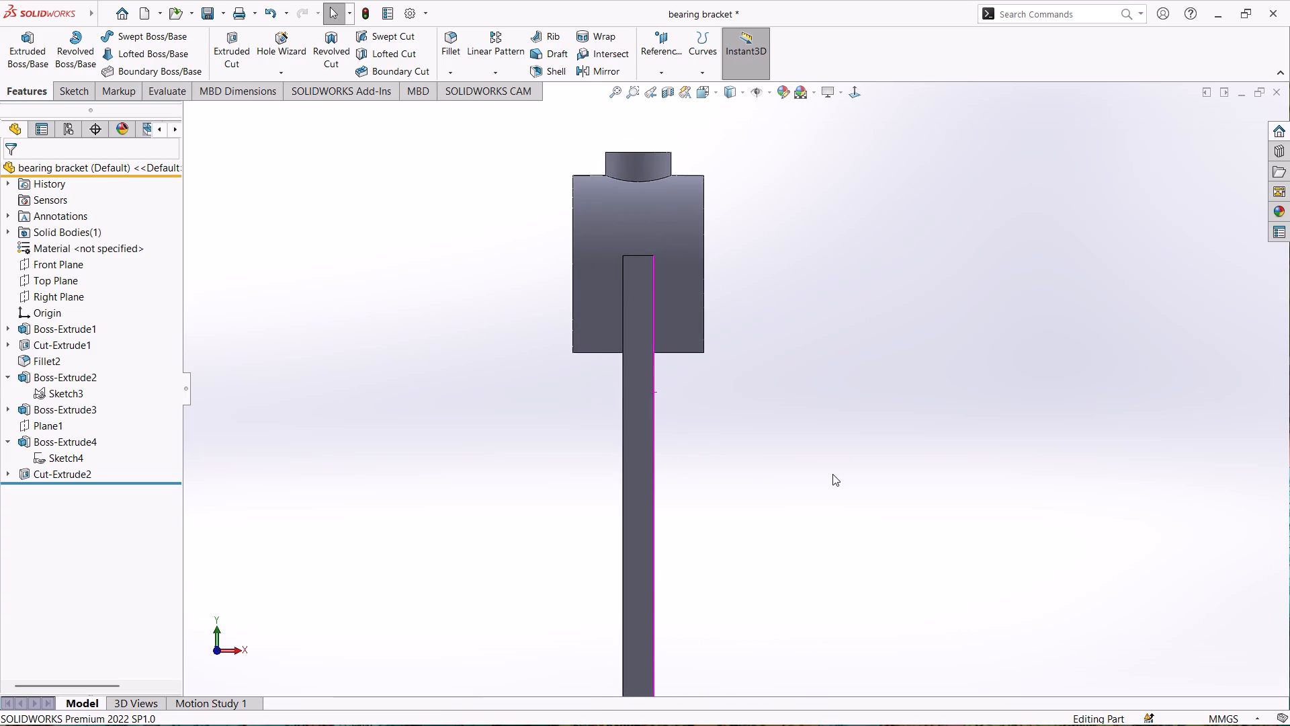
middle_click_drag(831, 475, 768, 485)
scroll(784, 393, "down", 1)
scroll(784, 393, "up", 2)
middle_click_drag(787, 298, 804, 339)
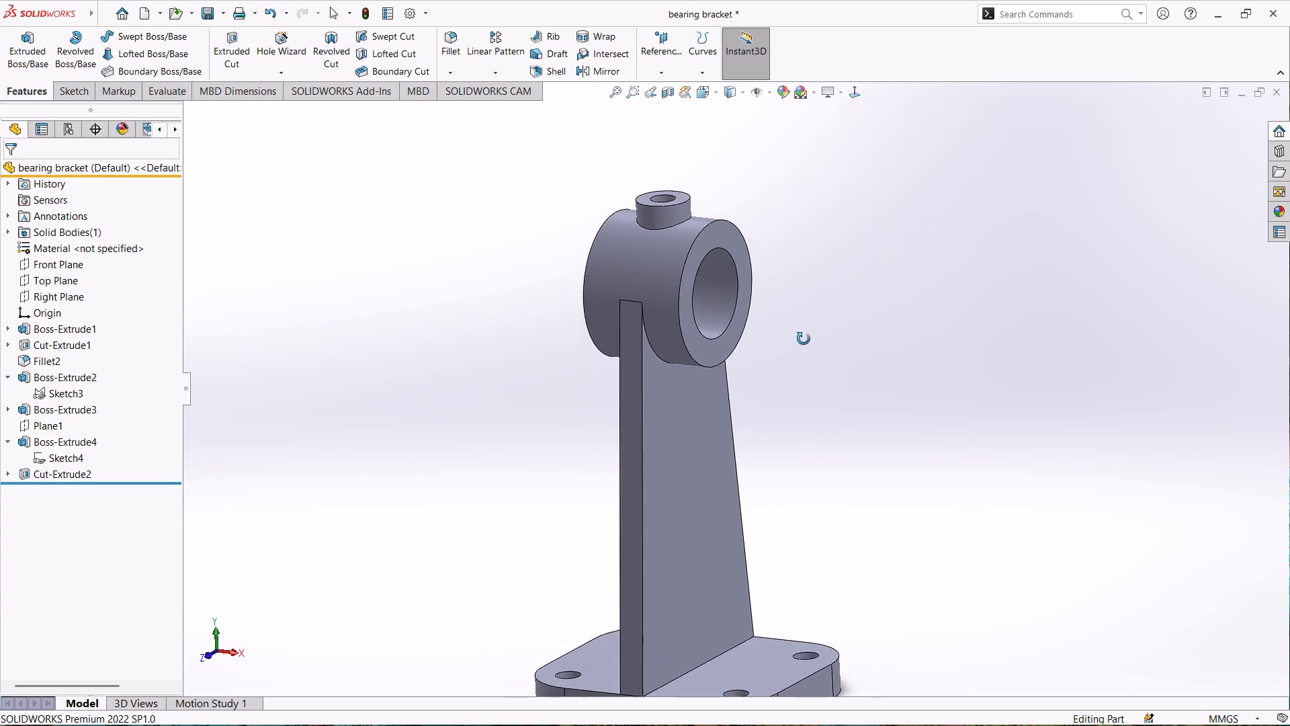
middle_click_drag(804, 339, 813, 335)
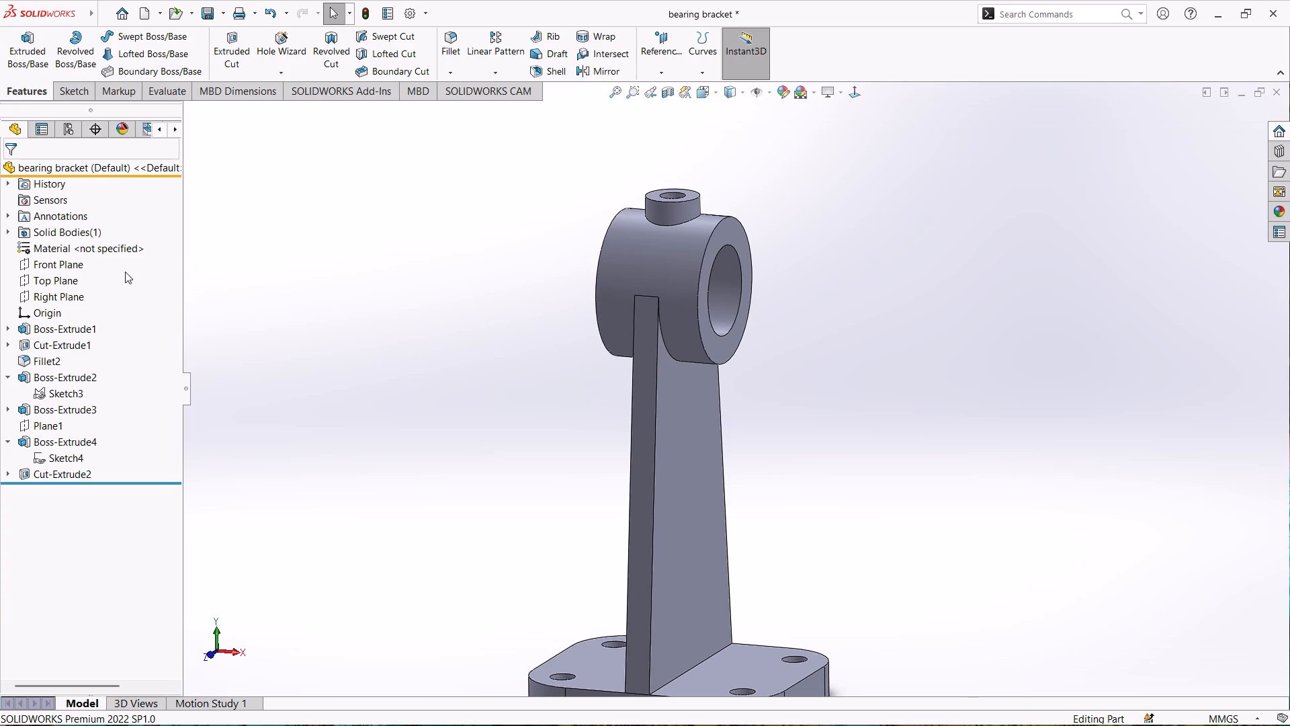
Sketch a vertical line about 106 mm long on the Front Plane, beside the web from the ring into the base plate.
left_click(69, 266)
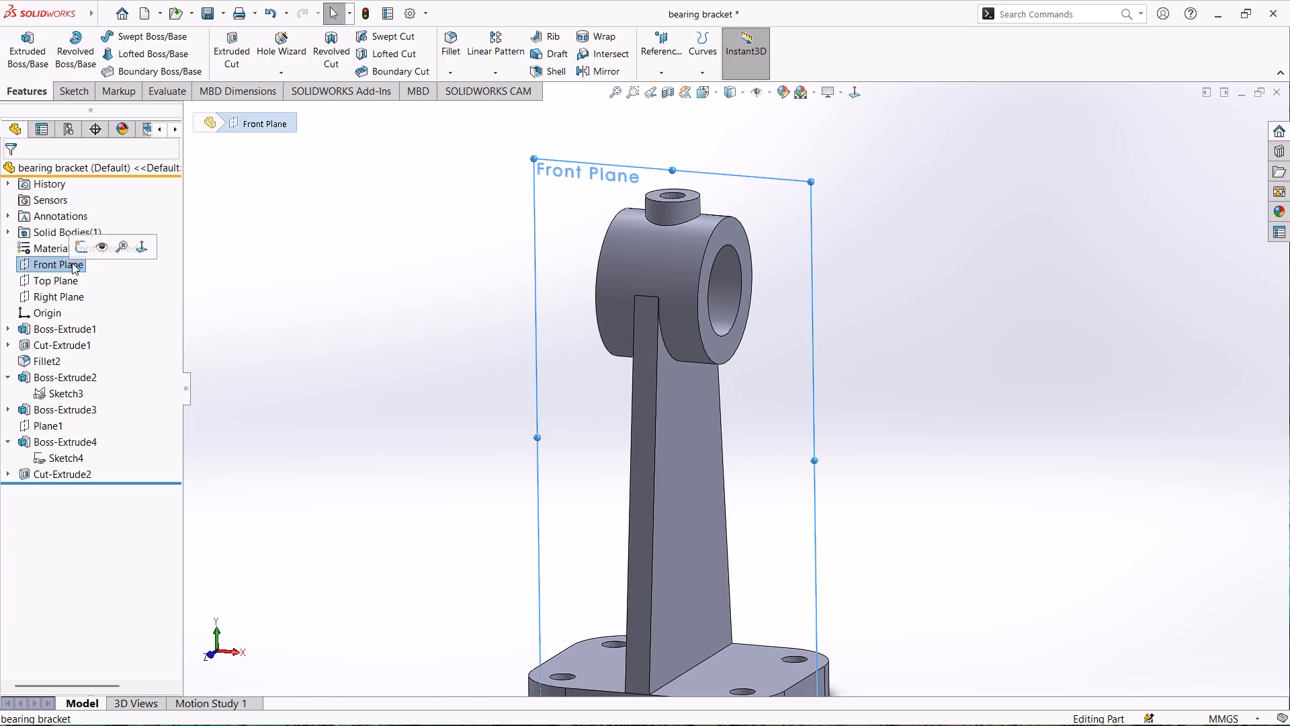
left_click(79, 249)
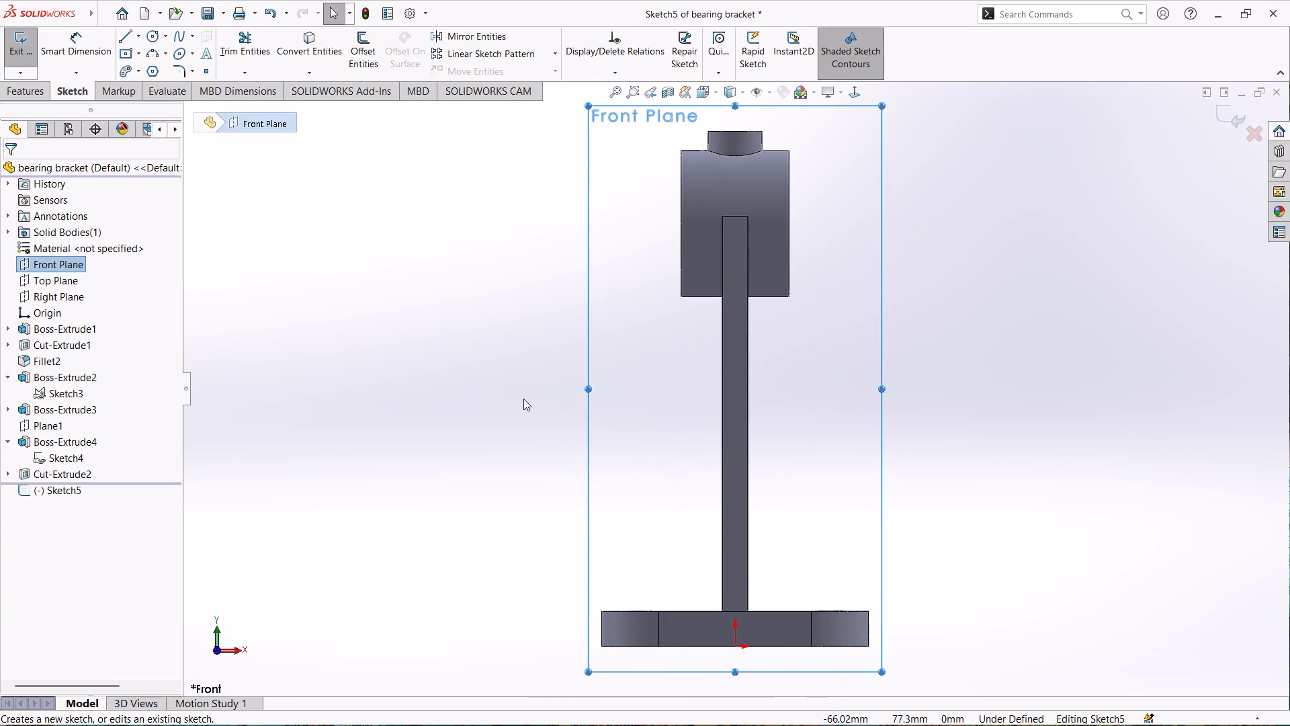
right_click_drag(523, 399, 361, 421)
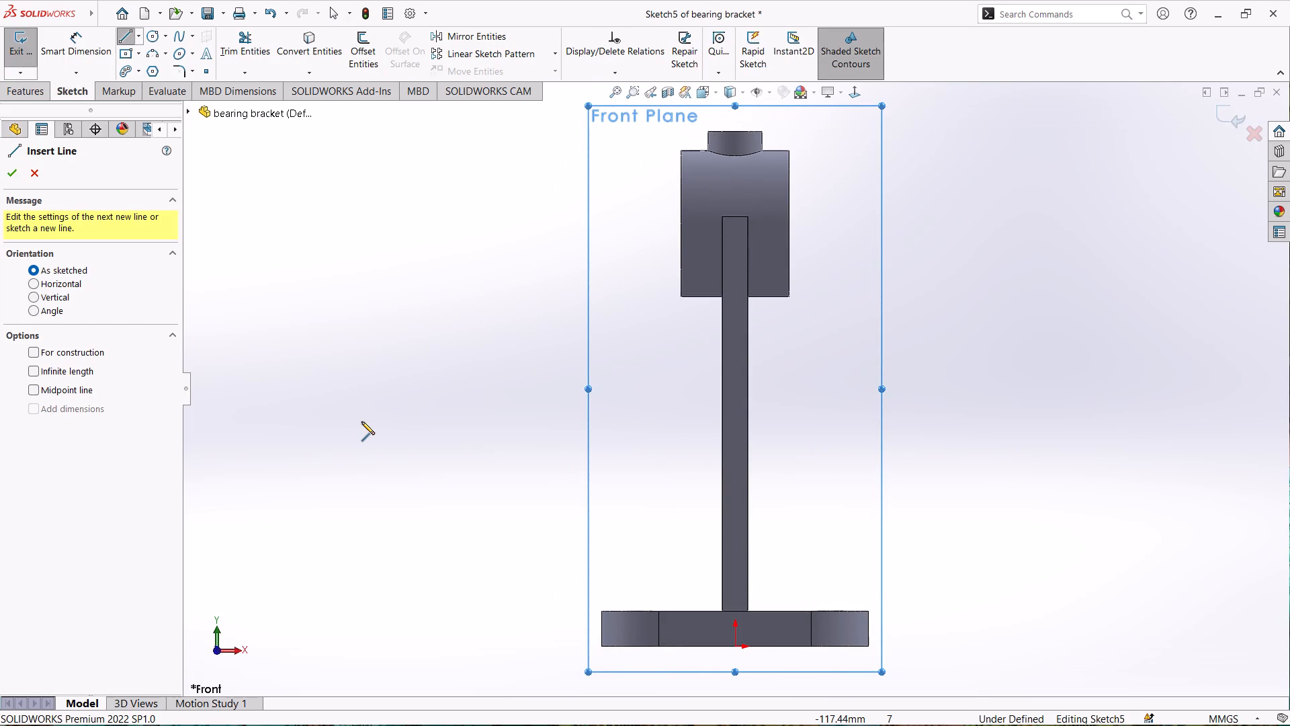
left_click(780, 285)
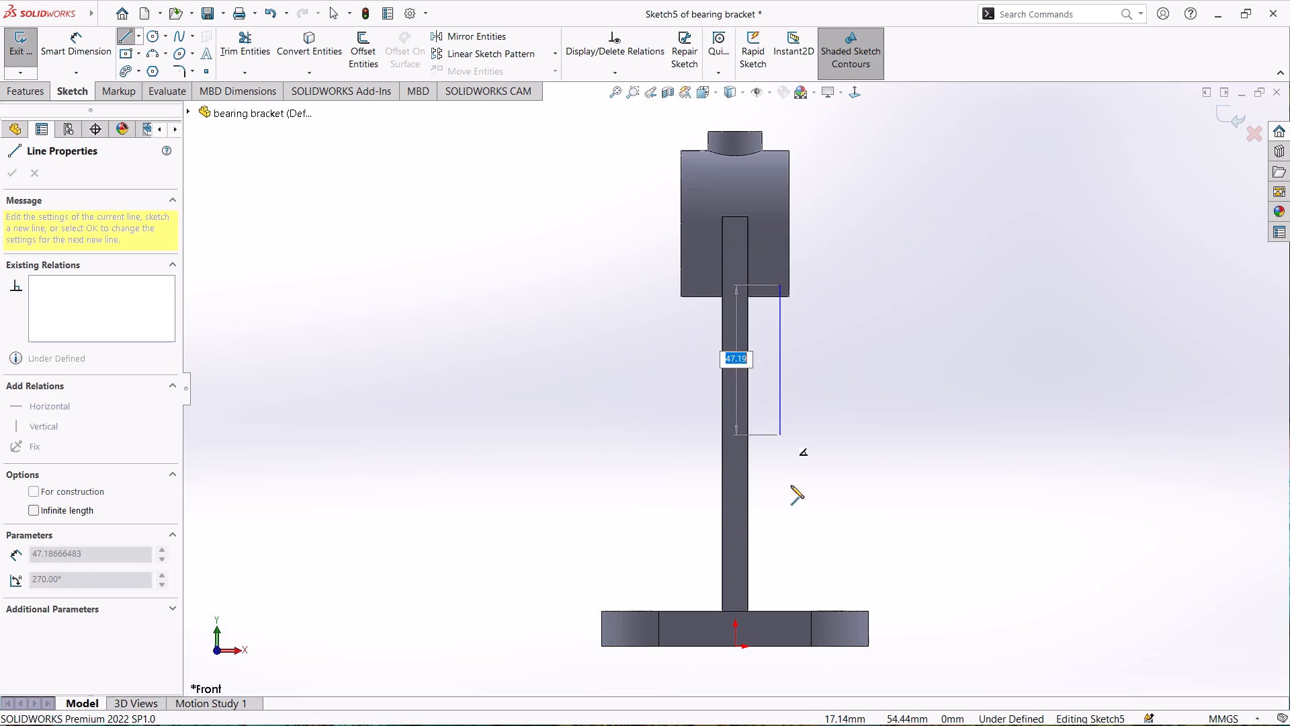
left_click(783, 623)
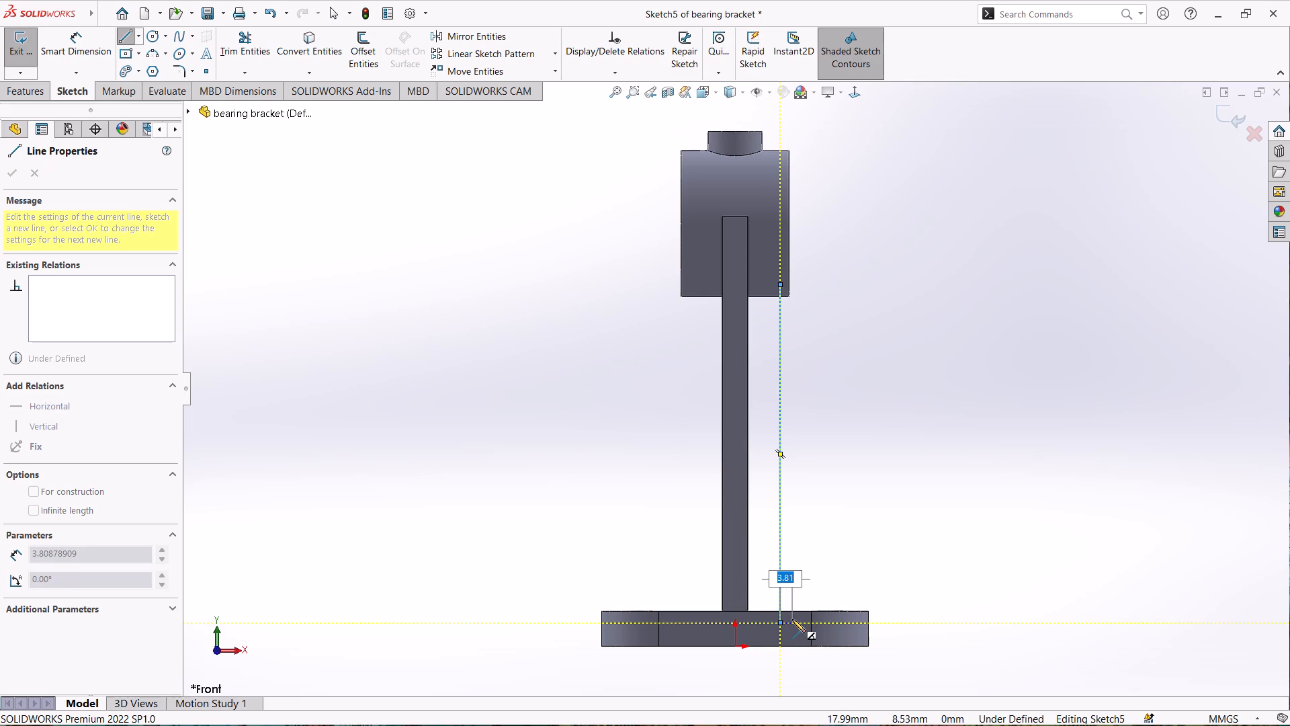
Dimension the vertical line at 10 mm from the web's adjacent side edge.
right_click_drag(658, 482, 656, 382)
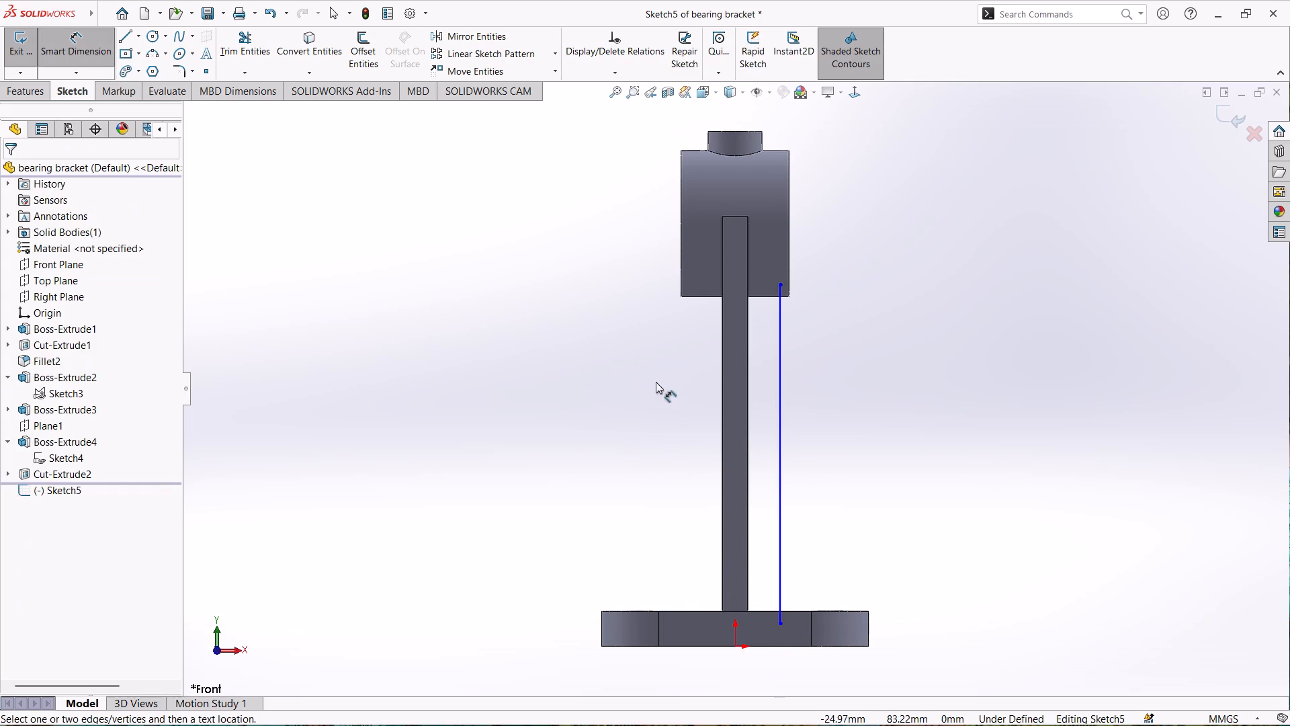
left_click(746, 465)
left_click(777, 457)
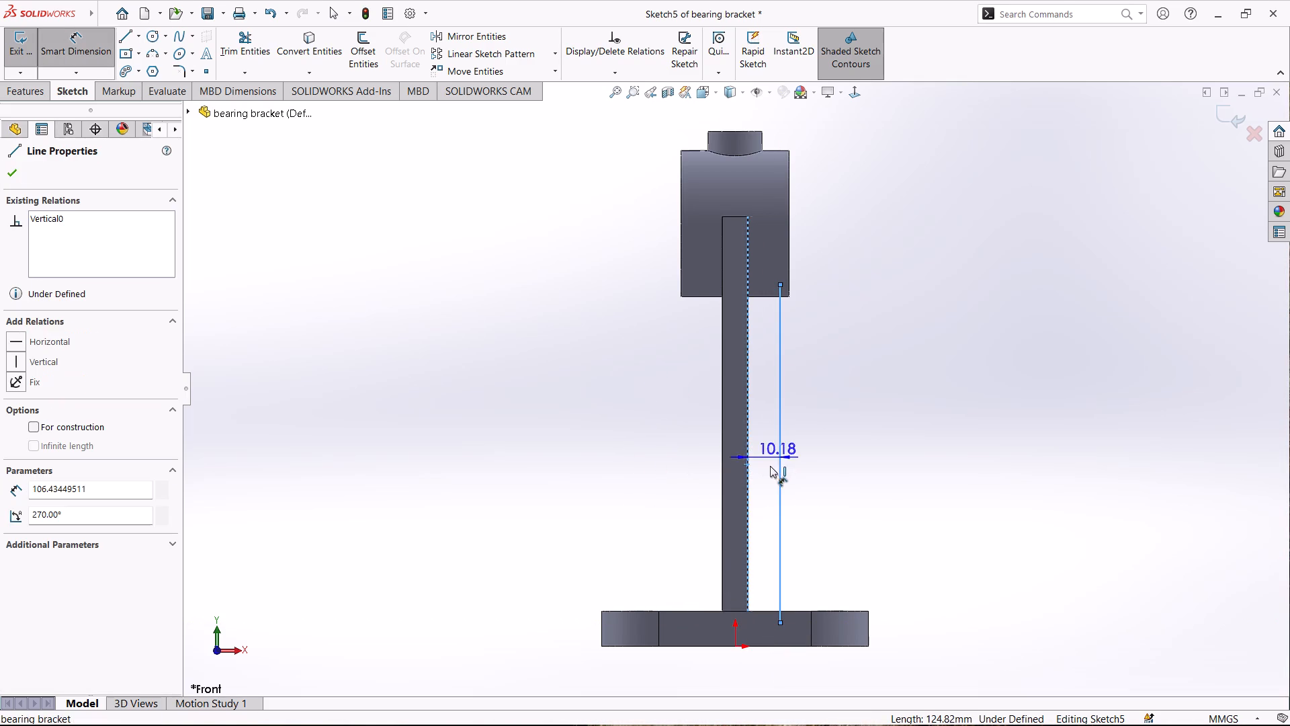
left_click(767, 476)
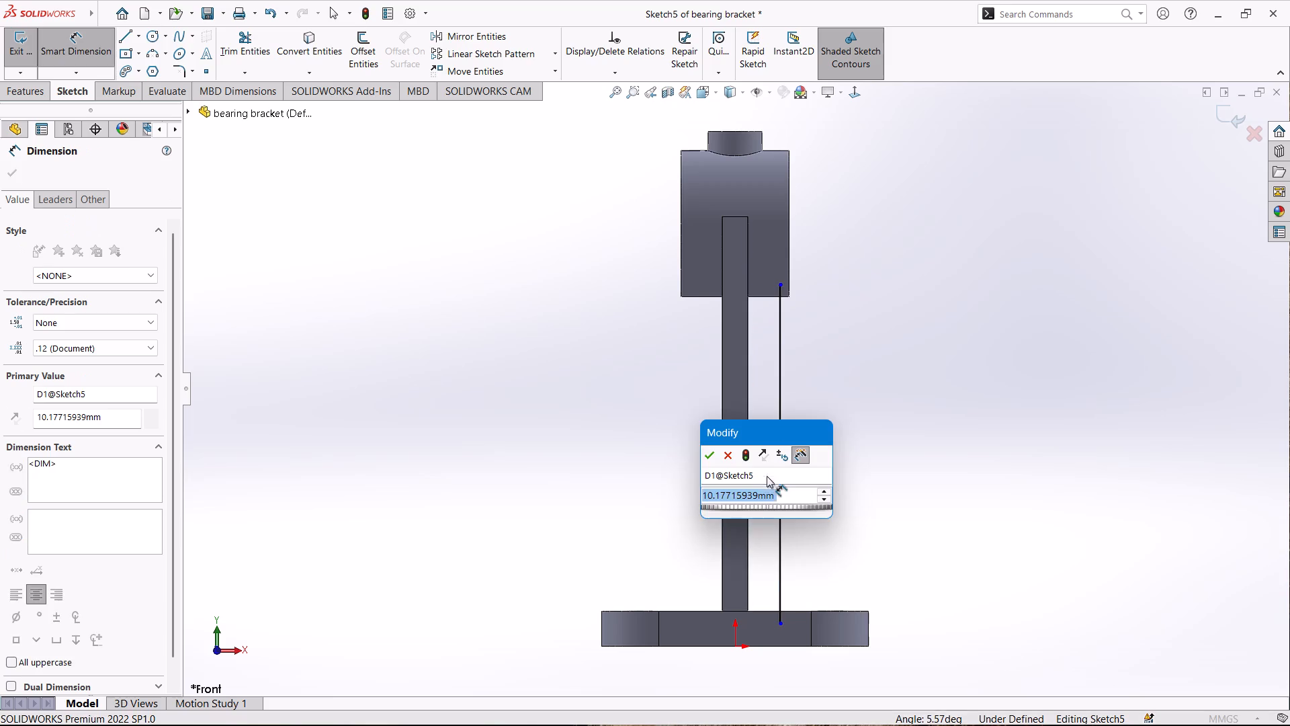
type("10")
key("Return")
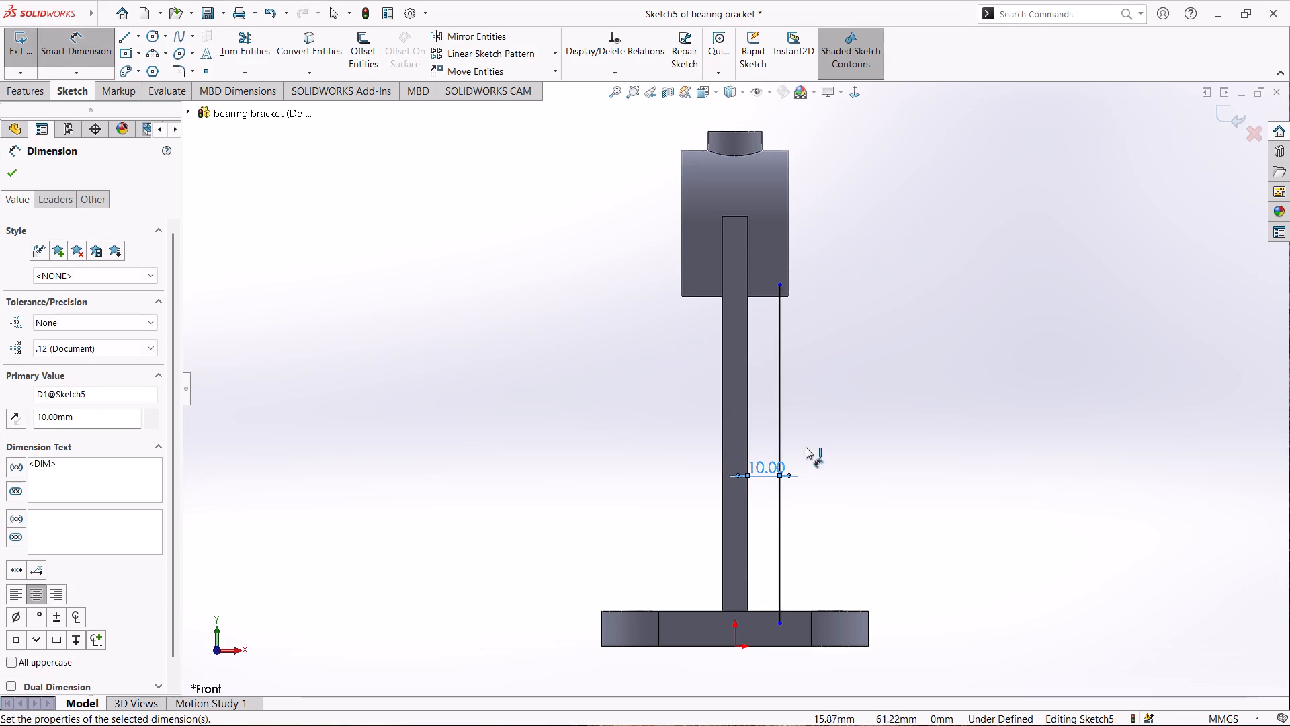
Dimension the vertical distance between the ring's lower edge and the line's upper endpoint.
left_click(769, 297)
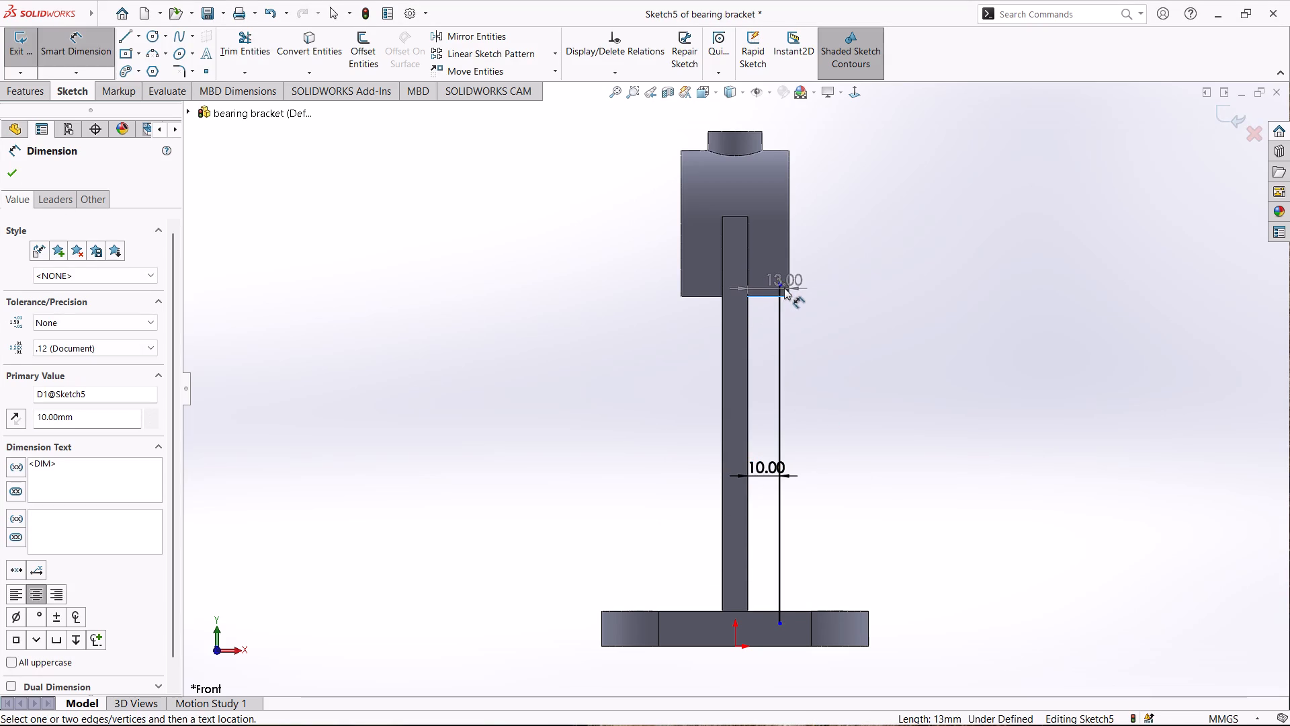
left_click(779, 284)
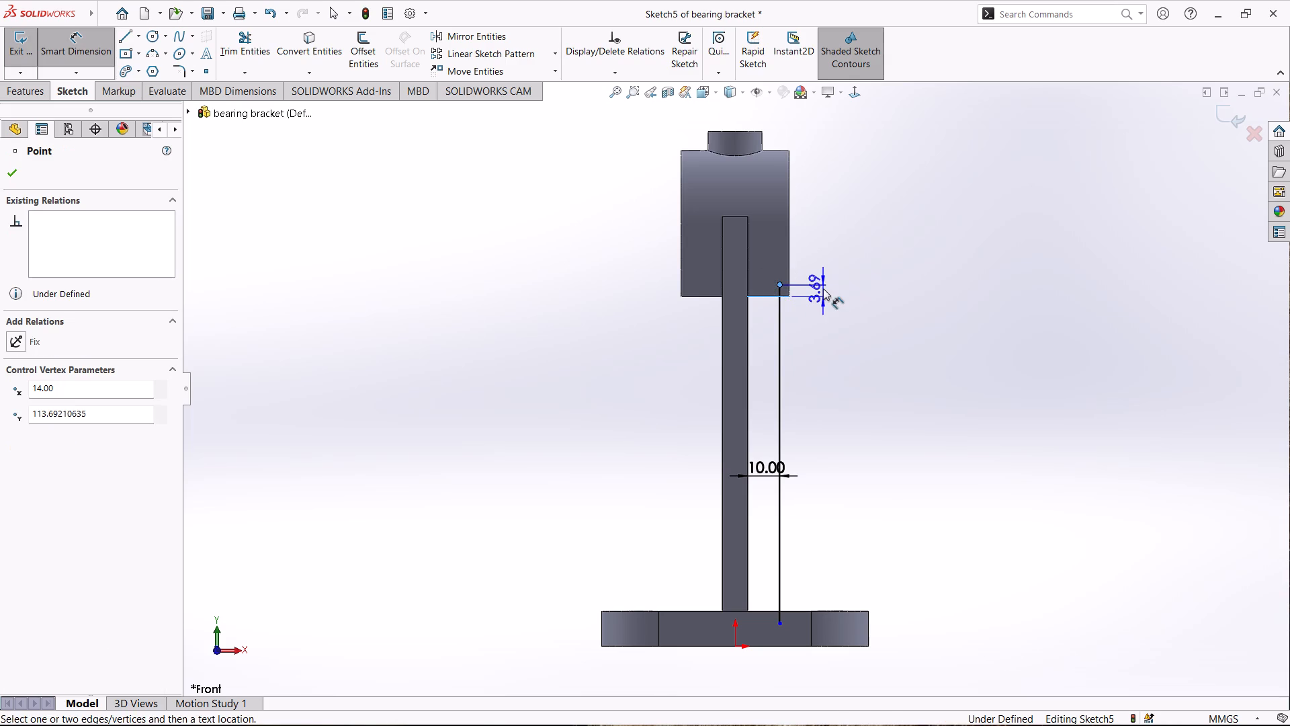
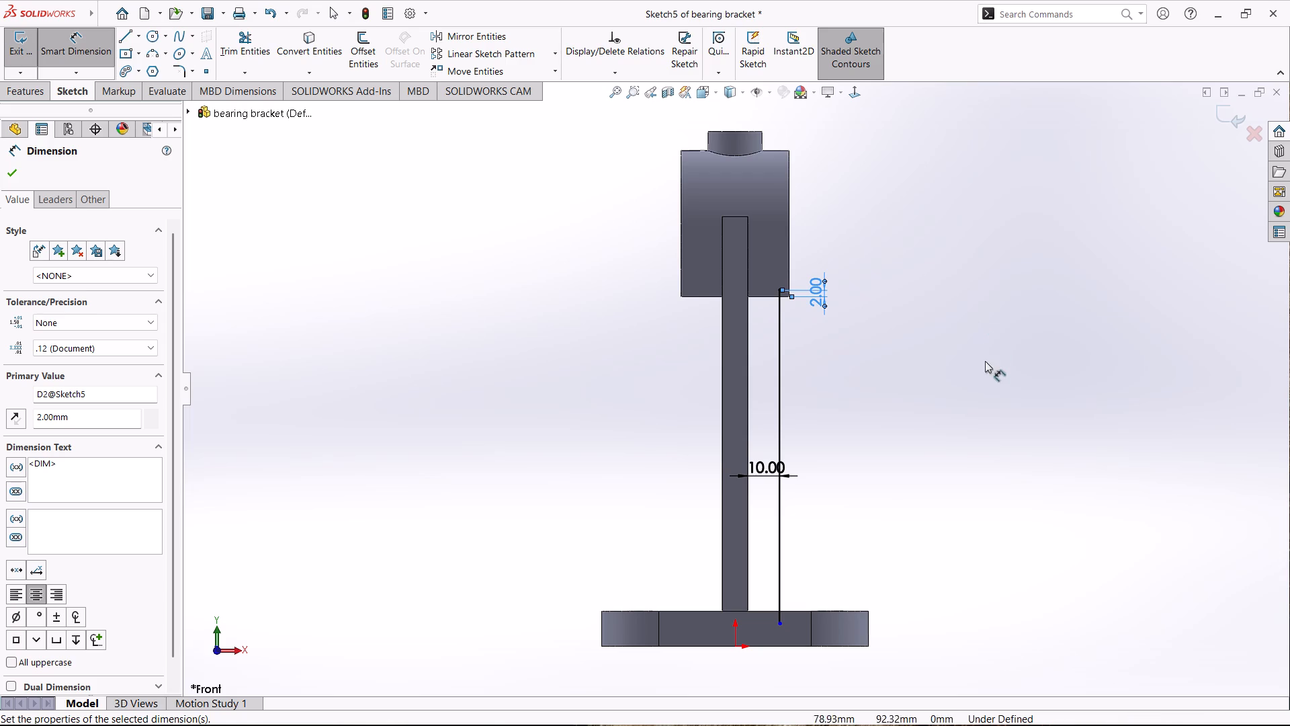
Trim away the vertical line beside the support web.
scroll(794, 616, "down", 2)
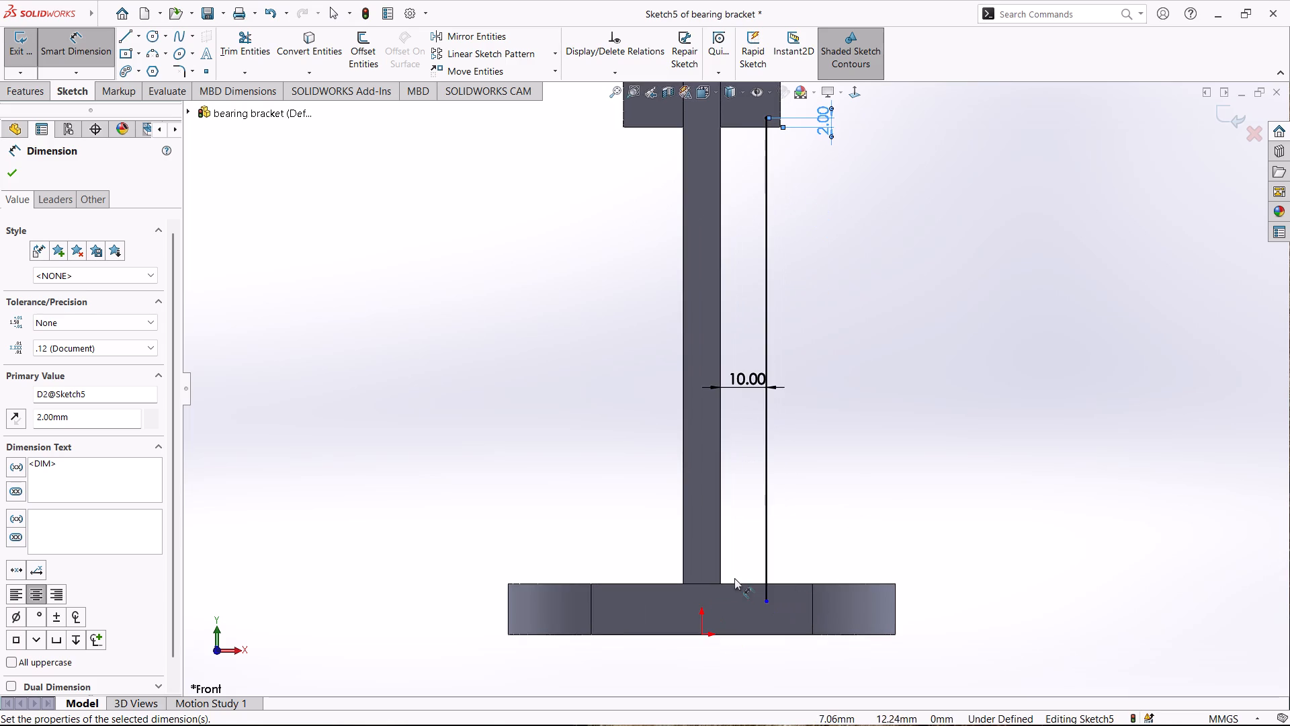
left_click(243, 52)
left_click_drag(744, 600, 767, 589)
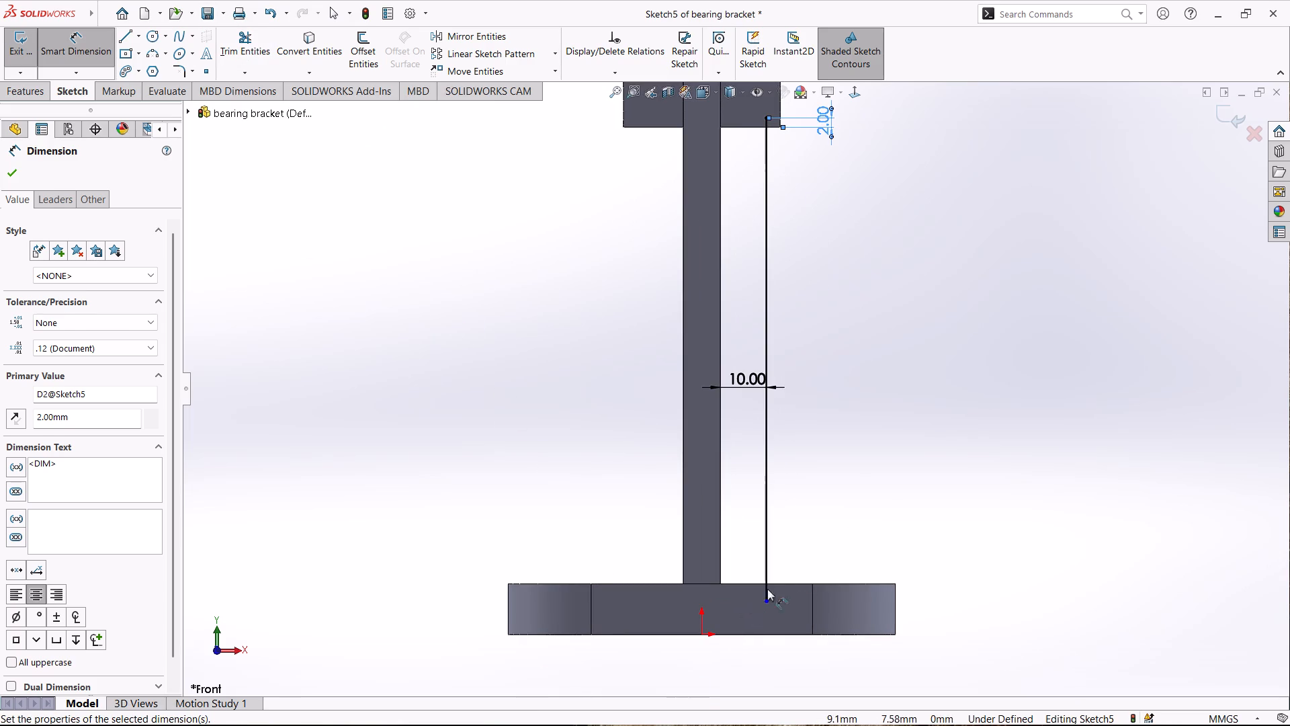
left_click_drag(767, 589, 707, 612)
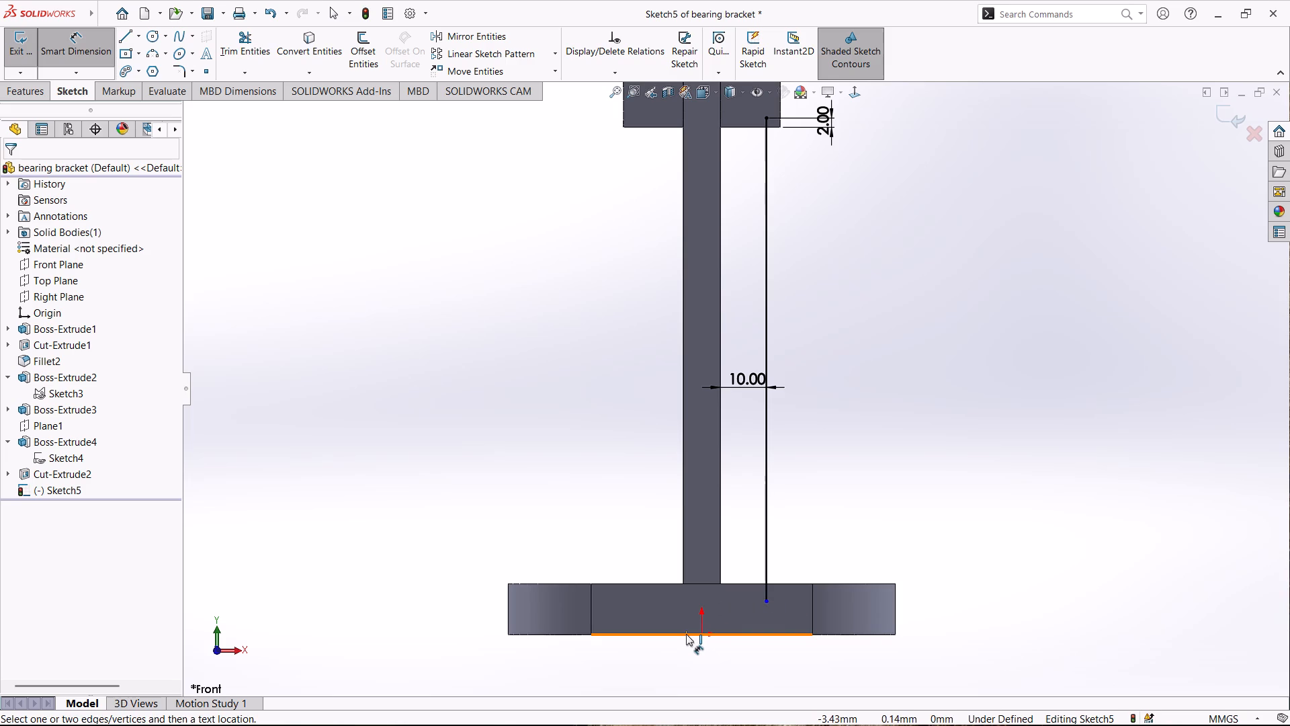
key("t")
left_click_drag(754, 600, 786, 596)
scroll(769, 548, "down", 1)
scroll(769, 548, "up", 3)
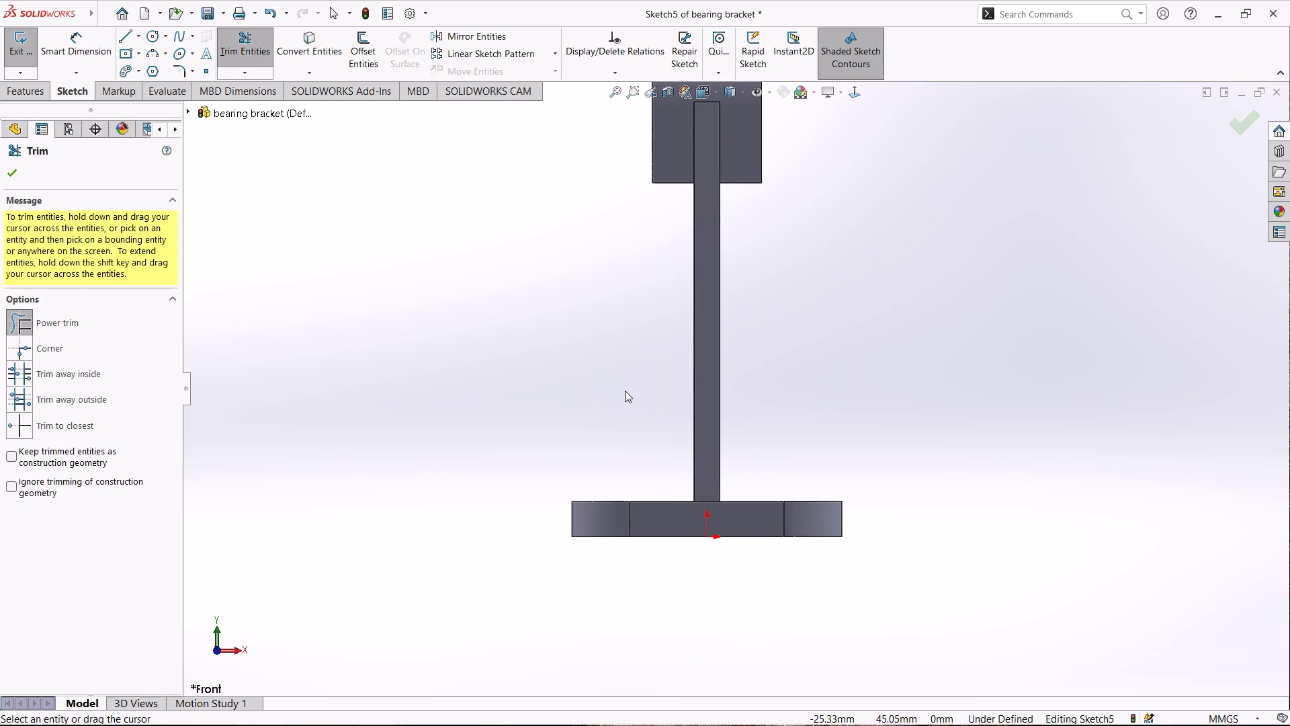
Sketch a vertical line about 104.5 mm long beside the web, from the base plate's top edge up into the ring.
right_click_drag(625, 386, 478, 404)
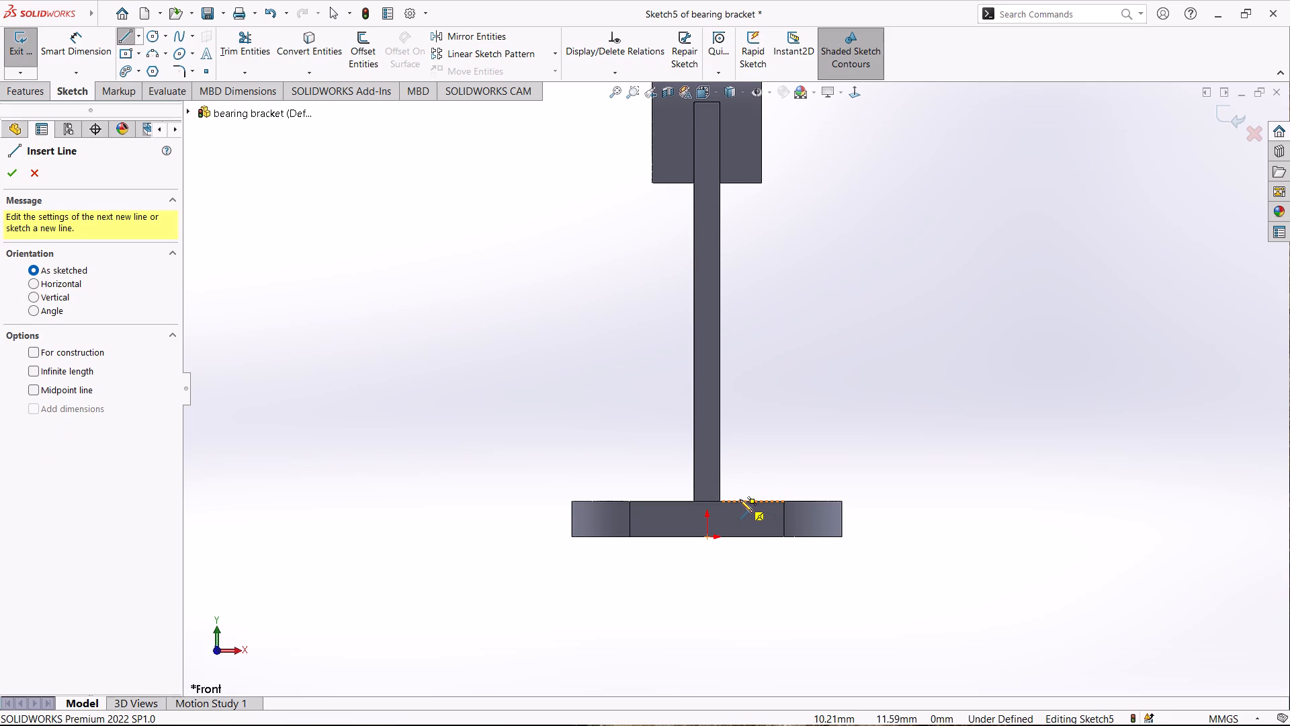
left_click(738, 500)
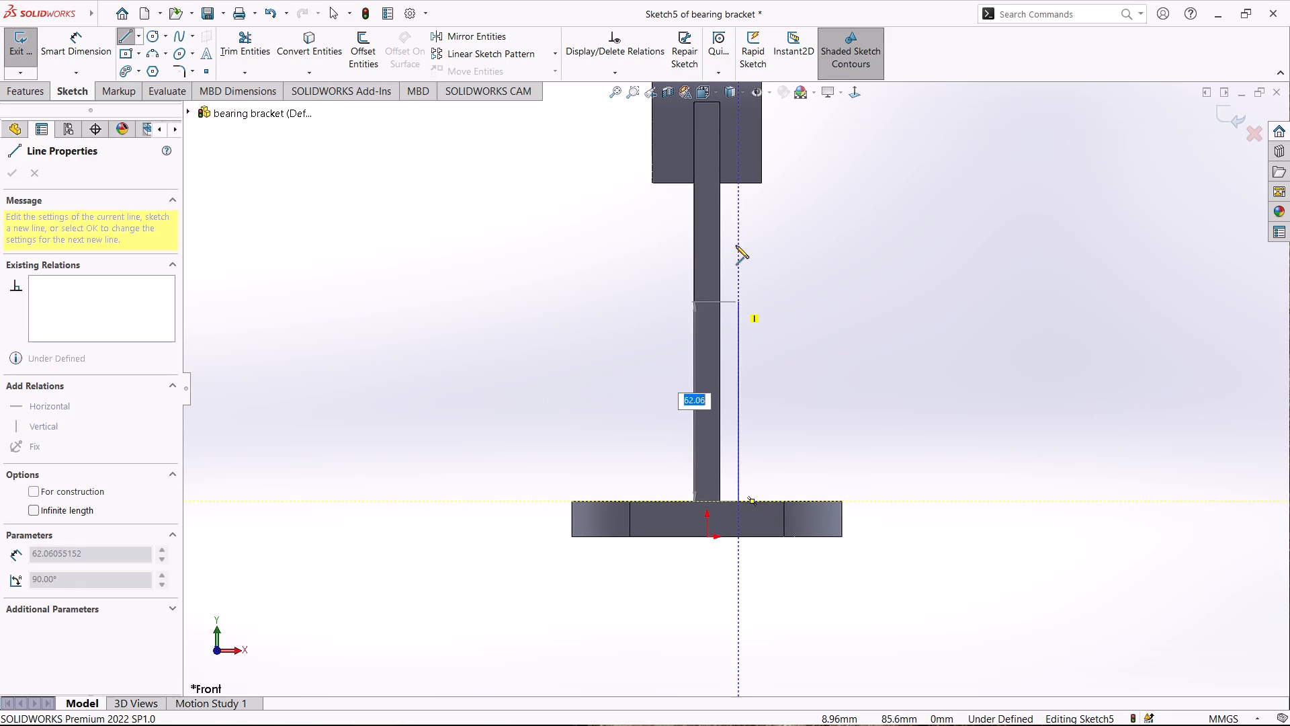
left_click(740, 165)
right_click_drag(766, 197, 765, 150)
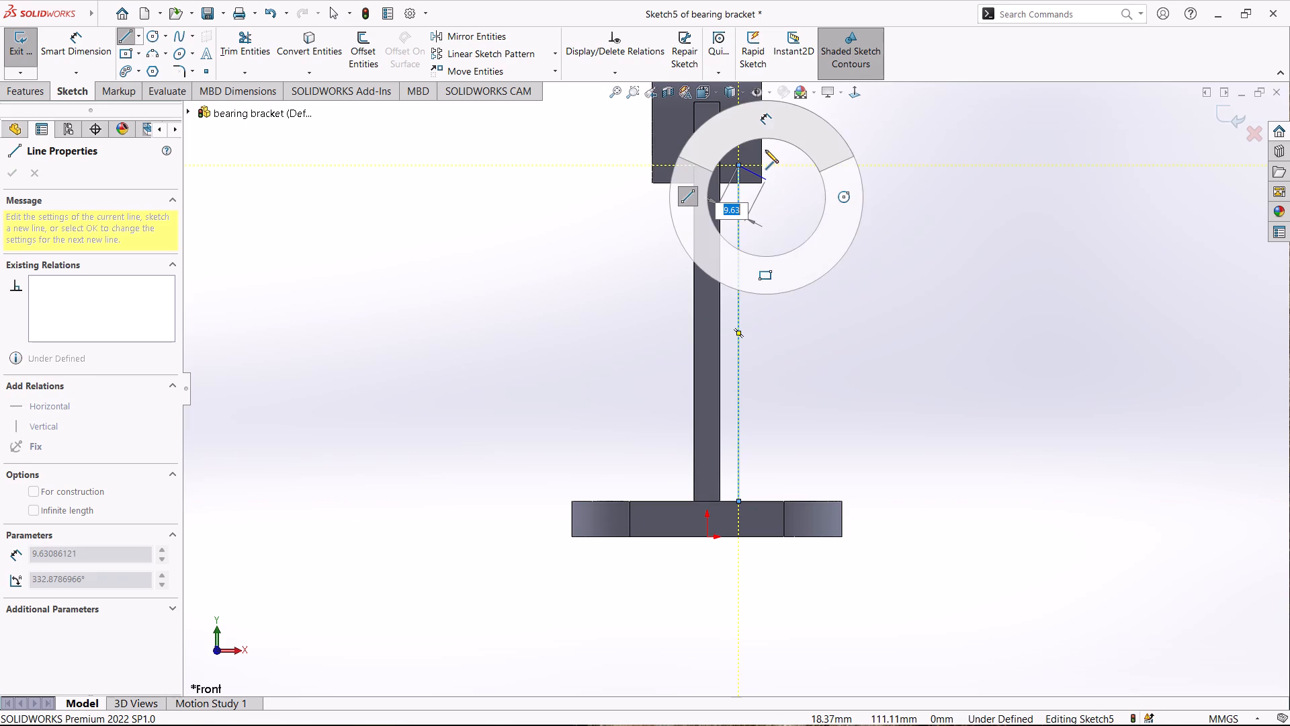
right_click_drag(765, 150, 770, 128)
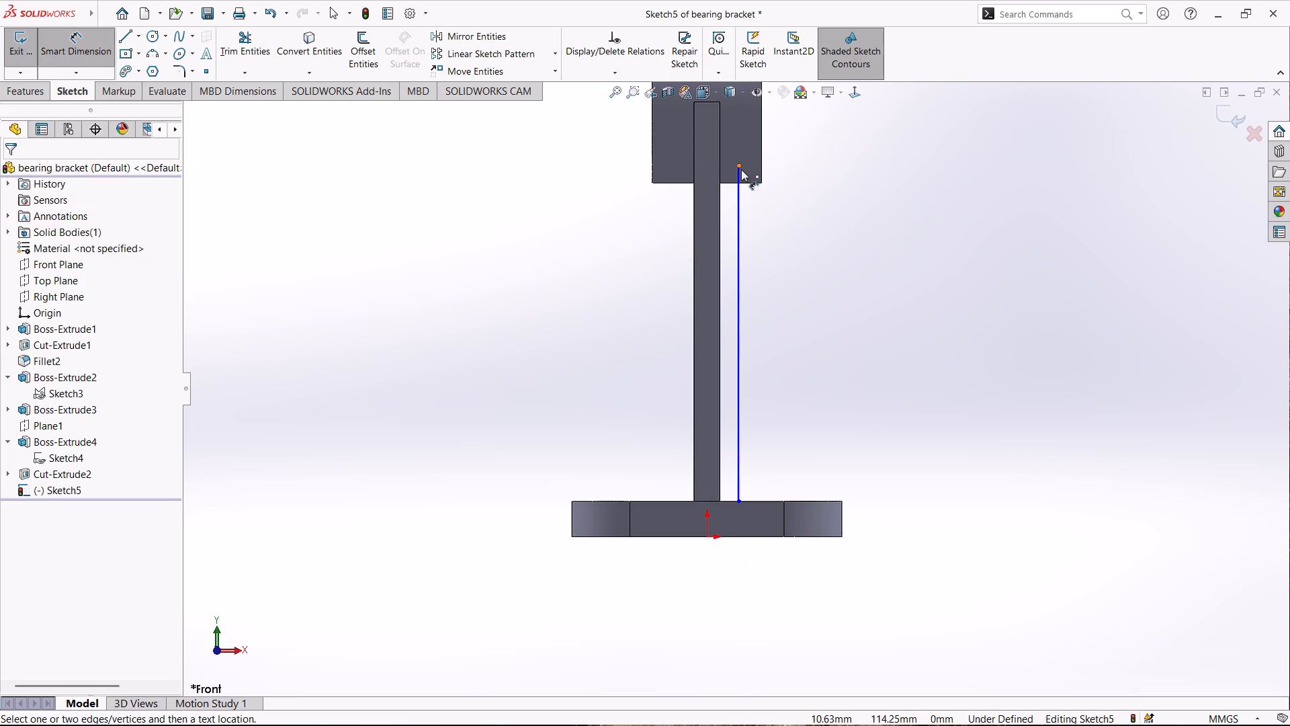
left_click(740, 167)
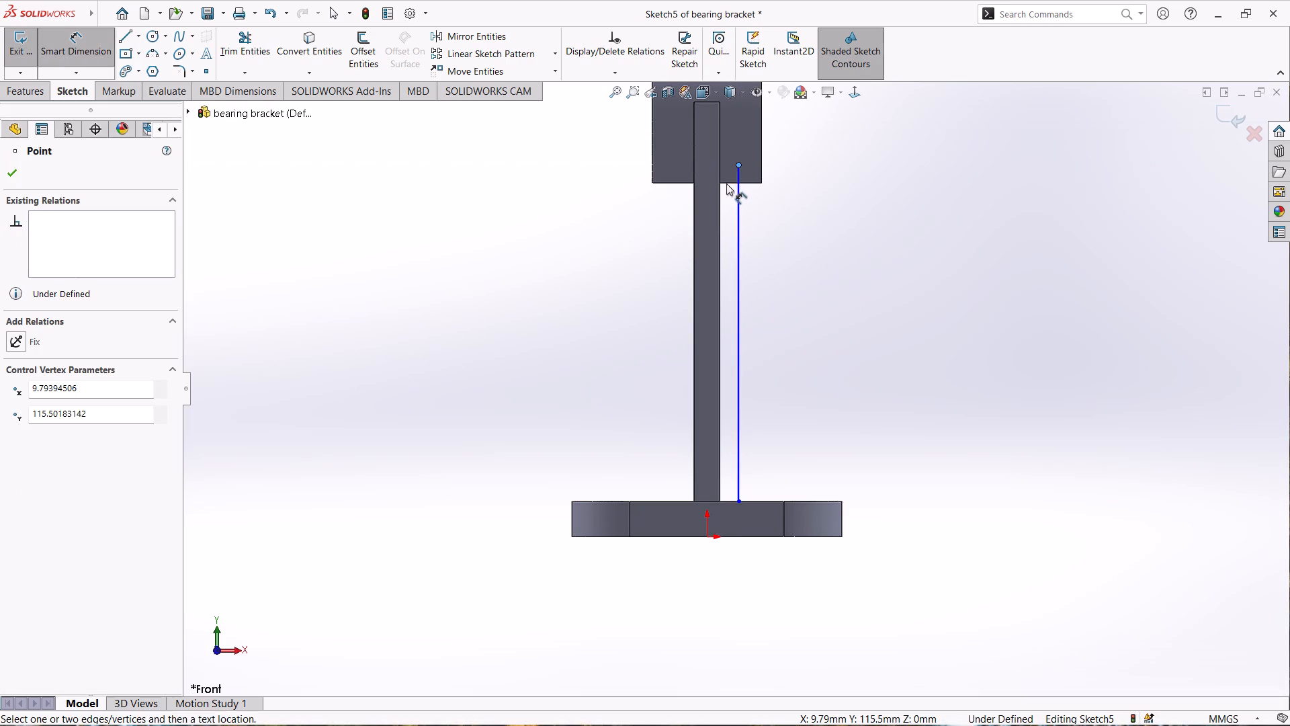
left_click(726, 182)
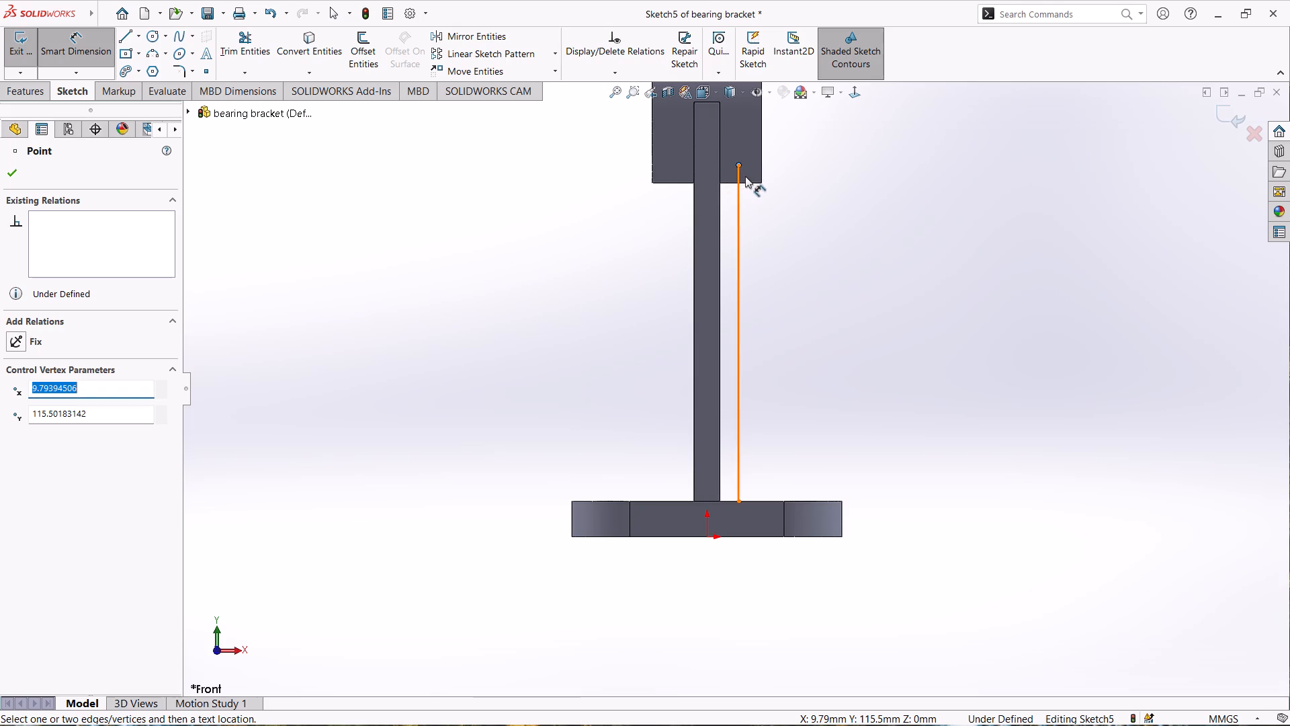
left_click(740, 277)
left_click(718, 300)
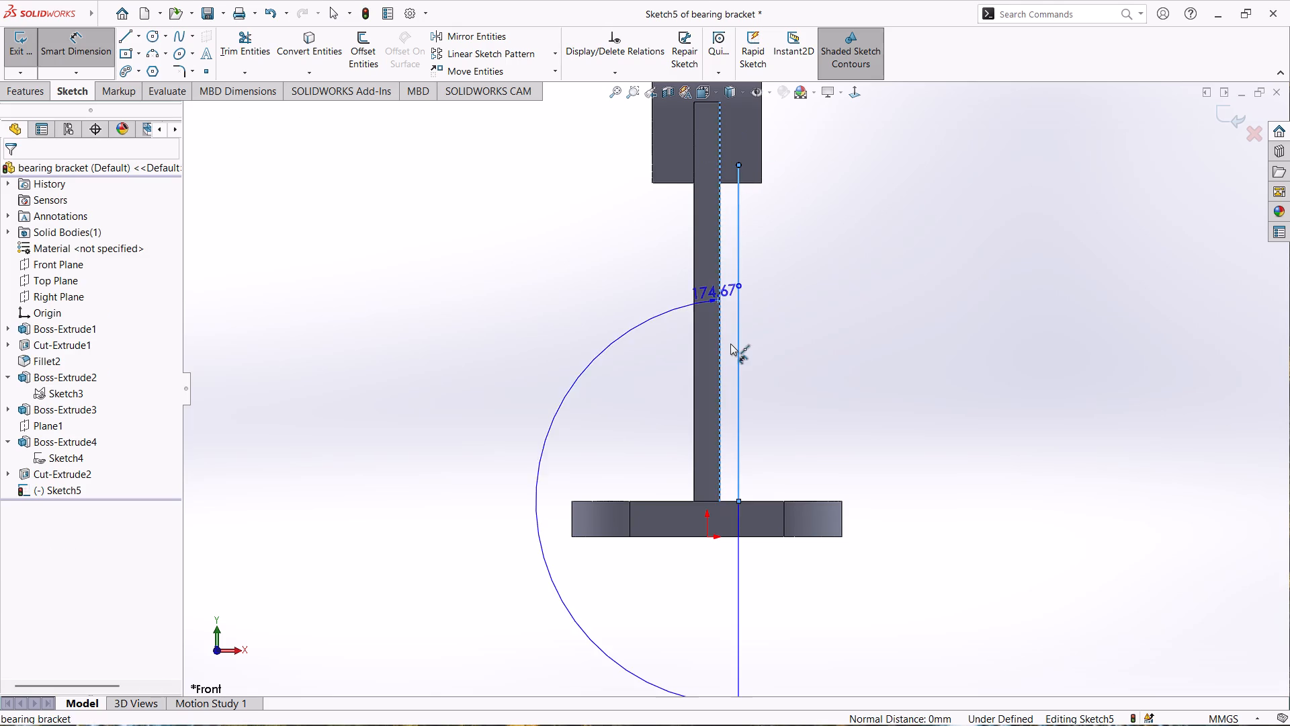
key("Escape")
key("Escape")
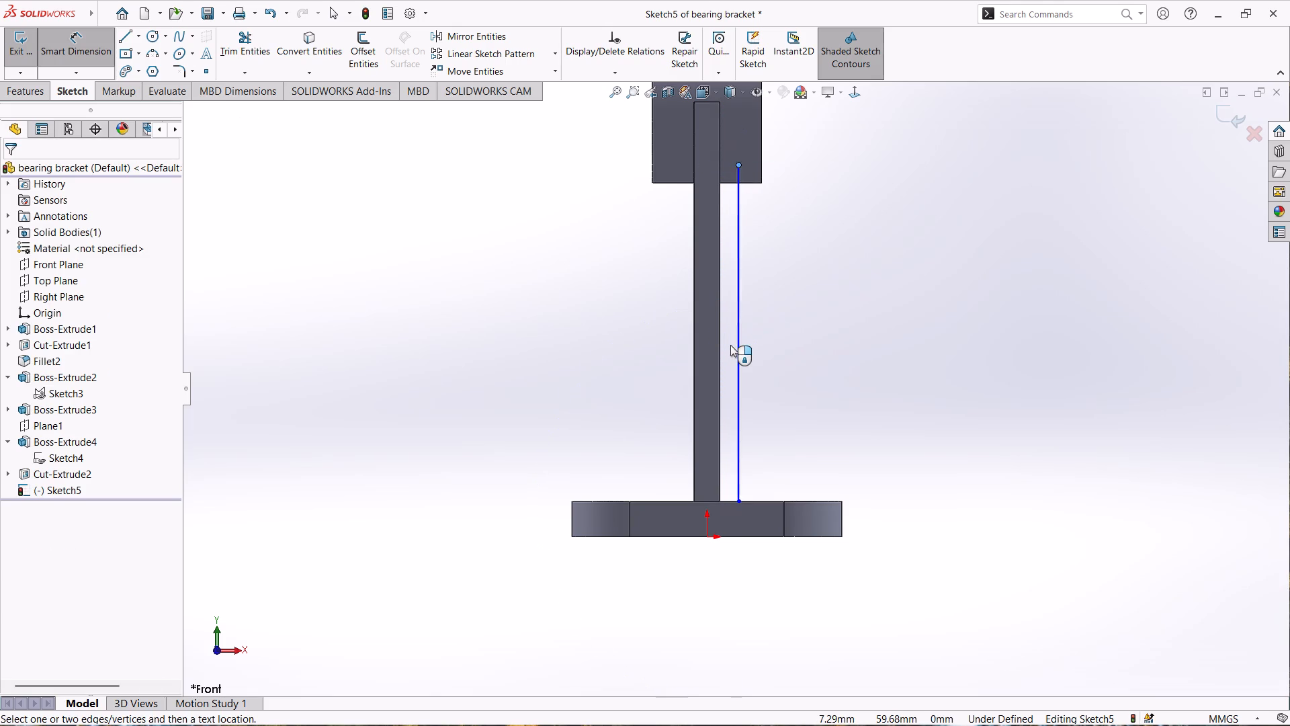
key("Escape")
Dimension the distance between the web's adjacent side edge and the new vertical line.
right_click_drag(609, 363, 606, 260)
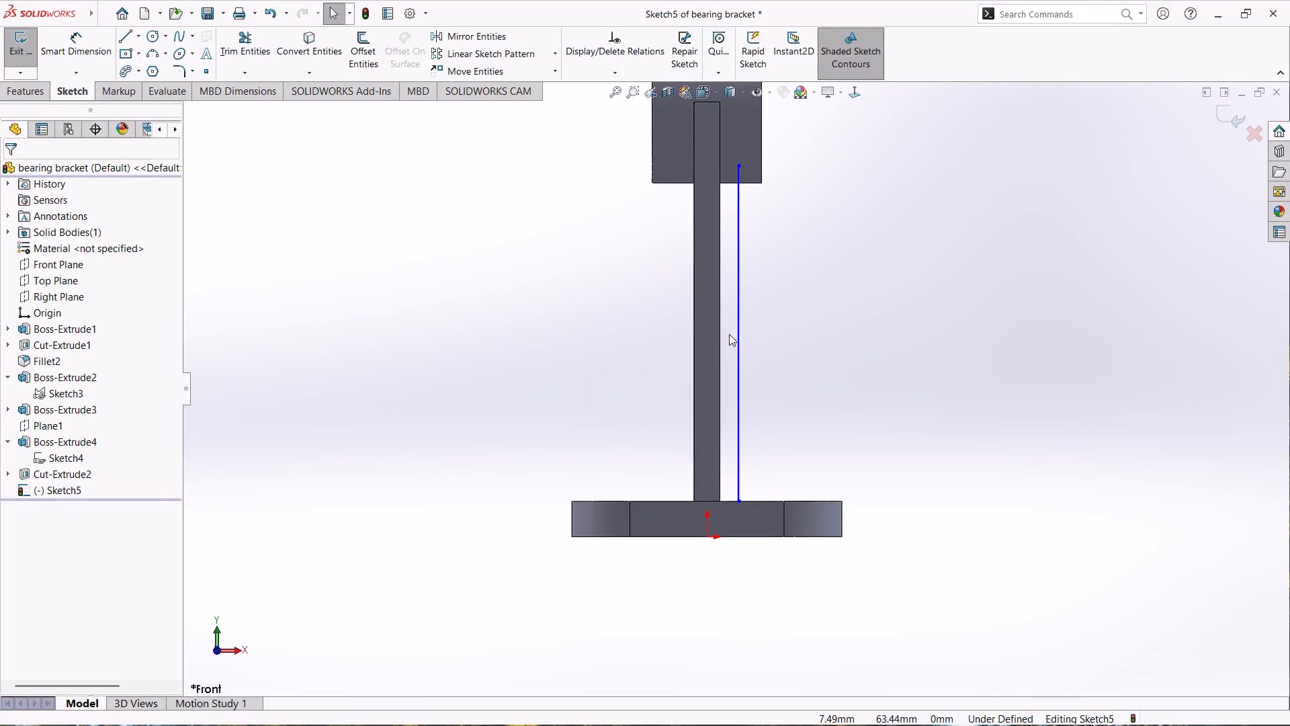
right_click_drag(620, 356, 624, 248)
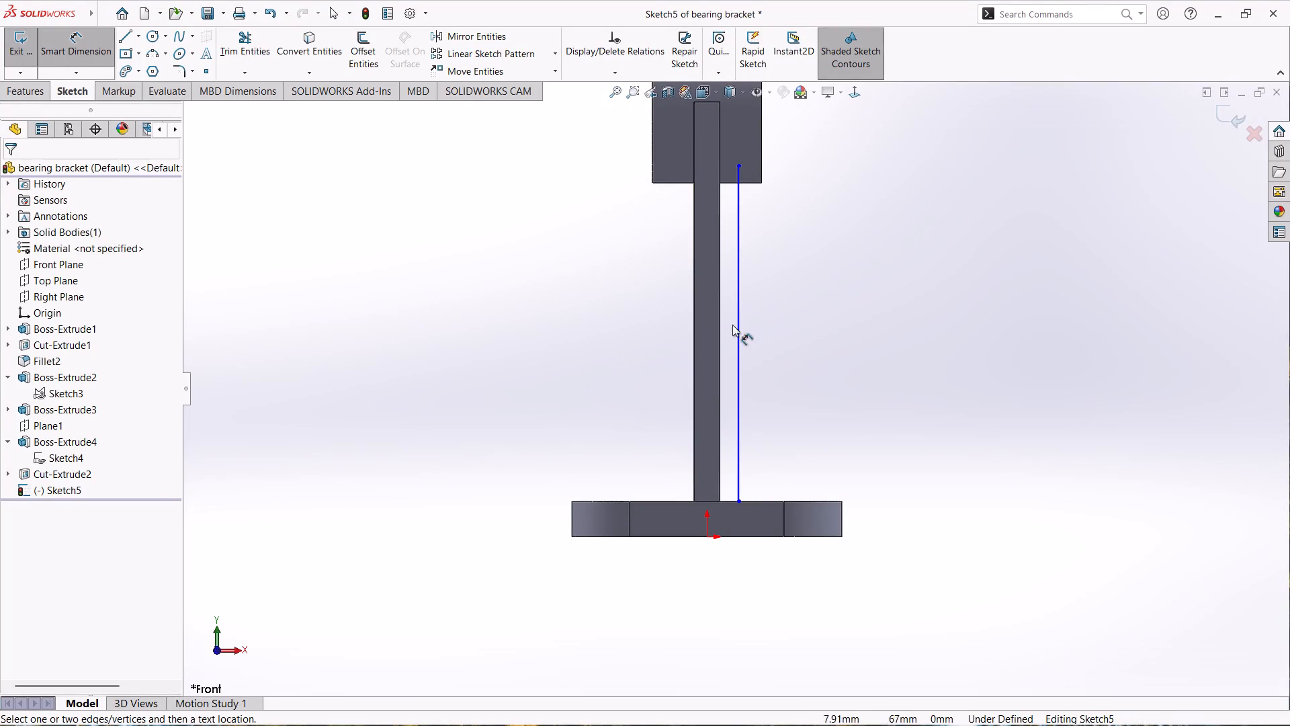
left_click(720, 344)
left_click(737, 339)
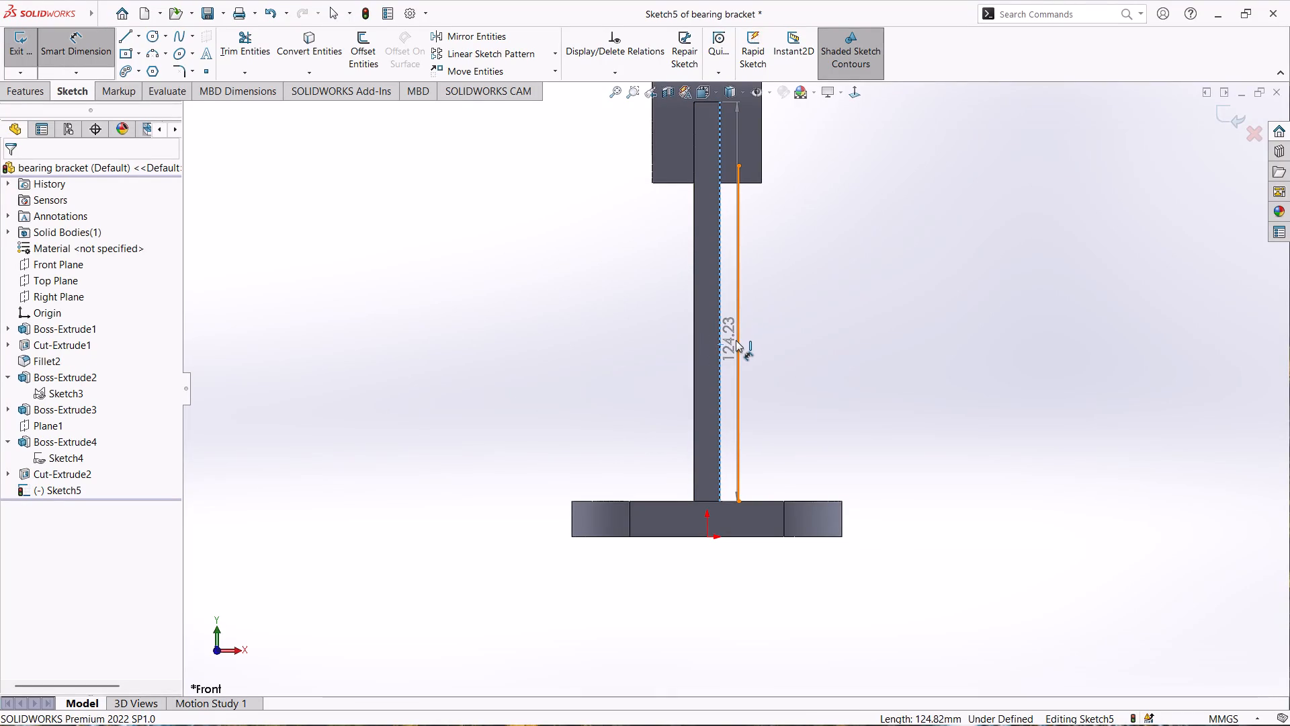
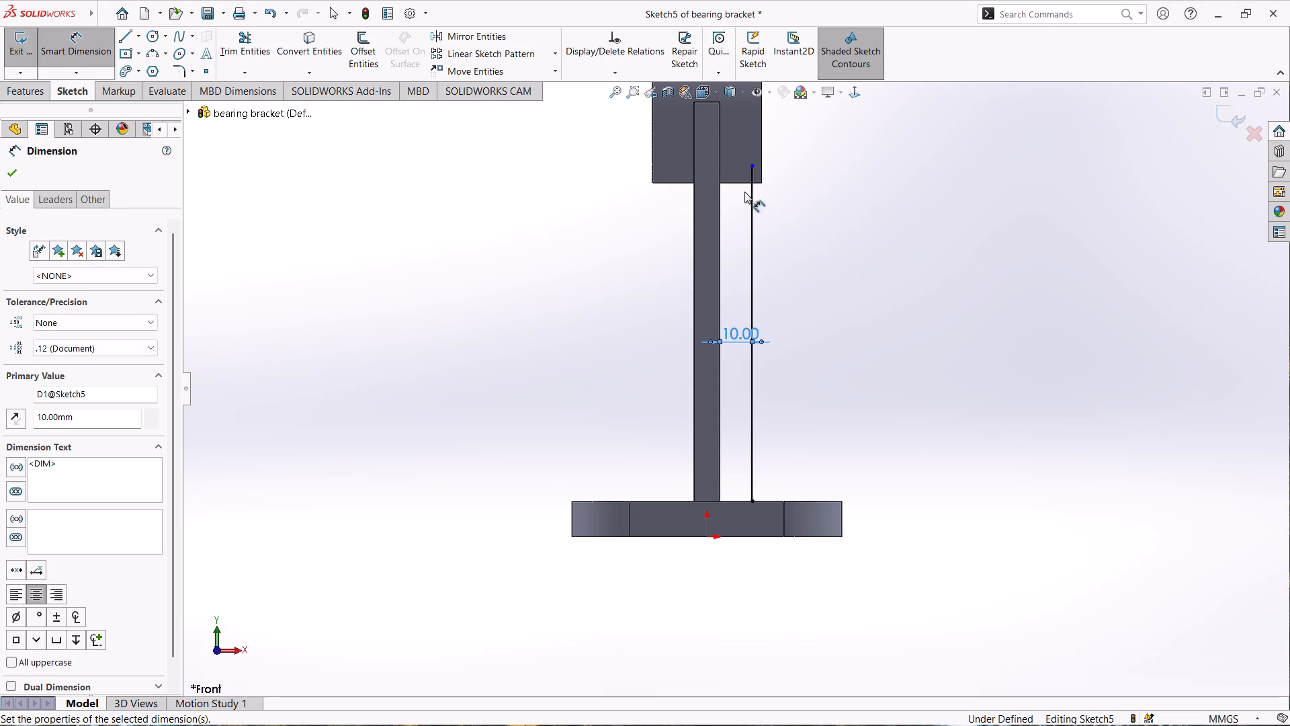
Dimension the distance between the vertical line's upper endpoint and the nearby lower corner of the ring boss.
left_click(752, 165)
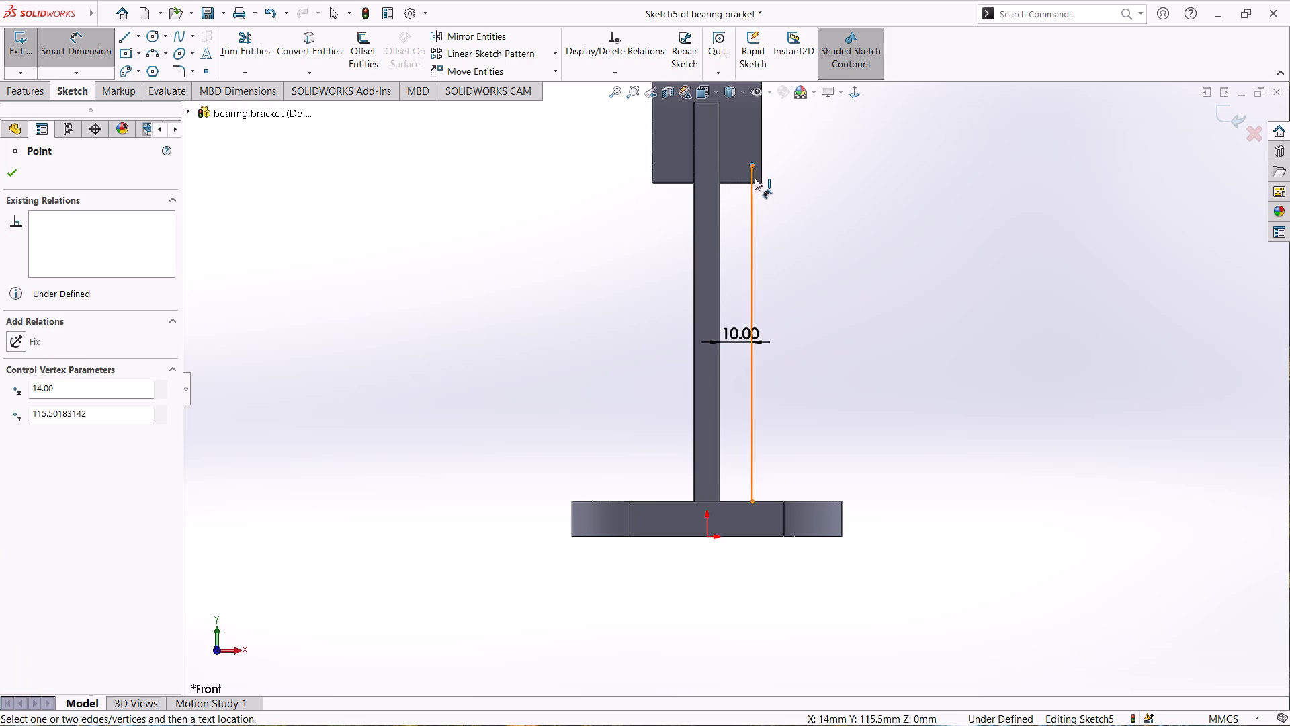
left_click(763, 184)
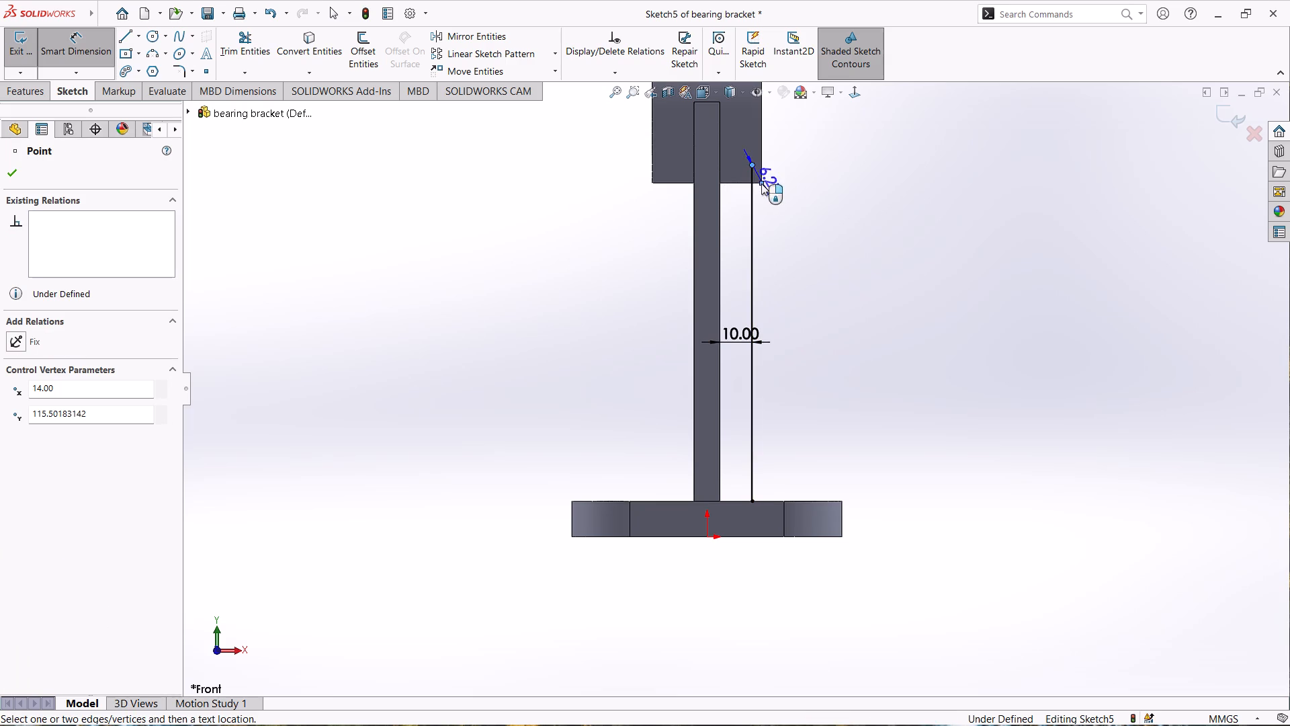
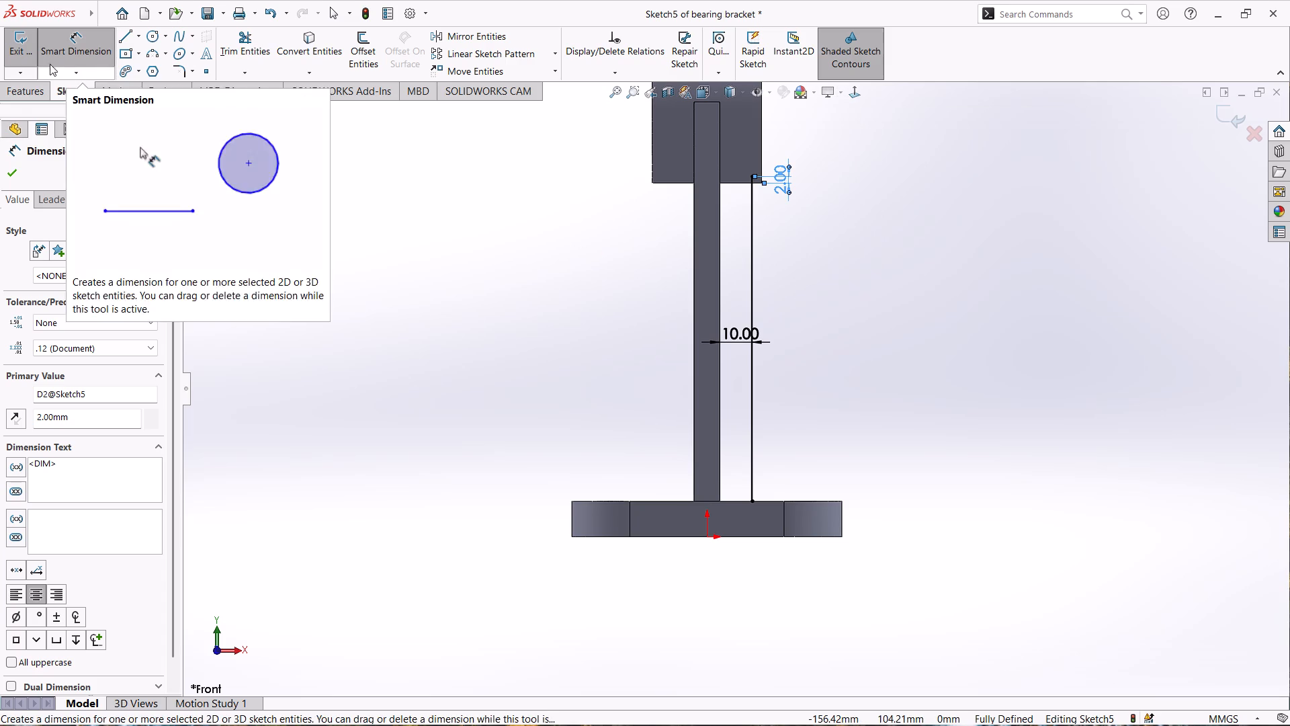
Finish the sketch of the dimensioned vertical line beside the support web and return to the part.
left_click(17, 53)
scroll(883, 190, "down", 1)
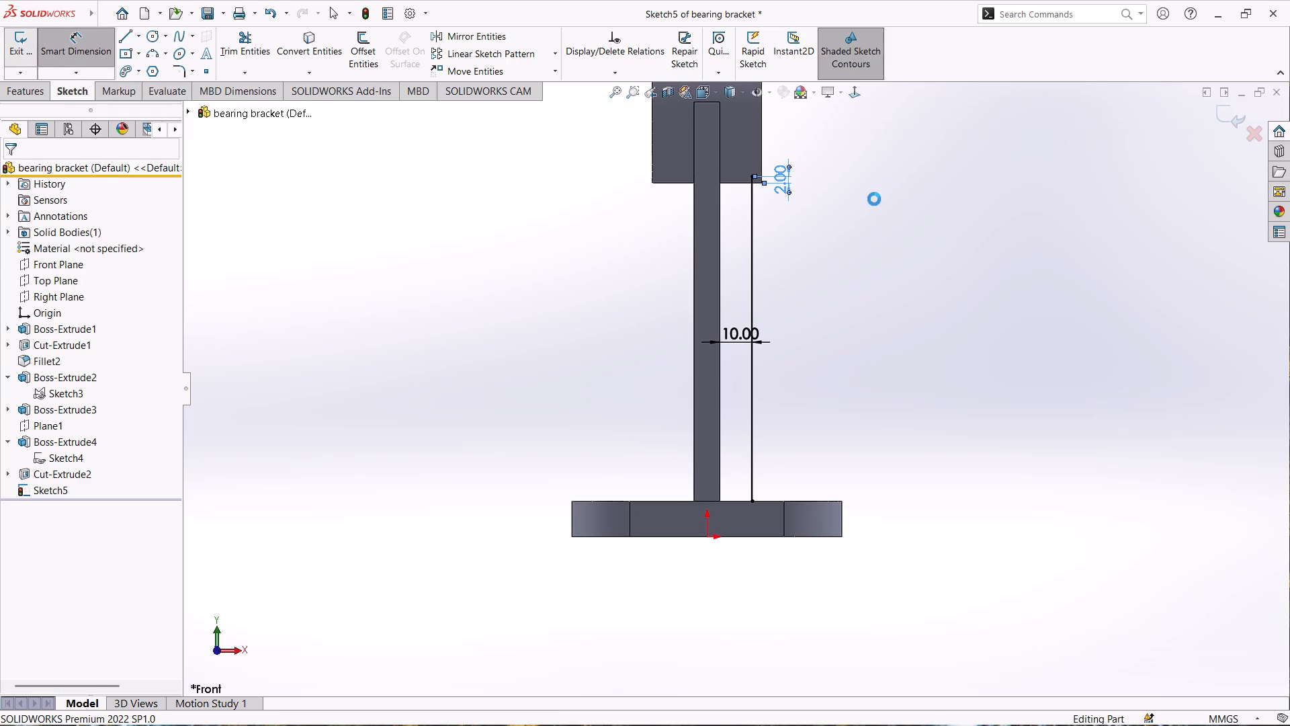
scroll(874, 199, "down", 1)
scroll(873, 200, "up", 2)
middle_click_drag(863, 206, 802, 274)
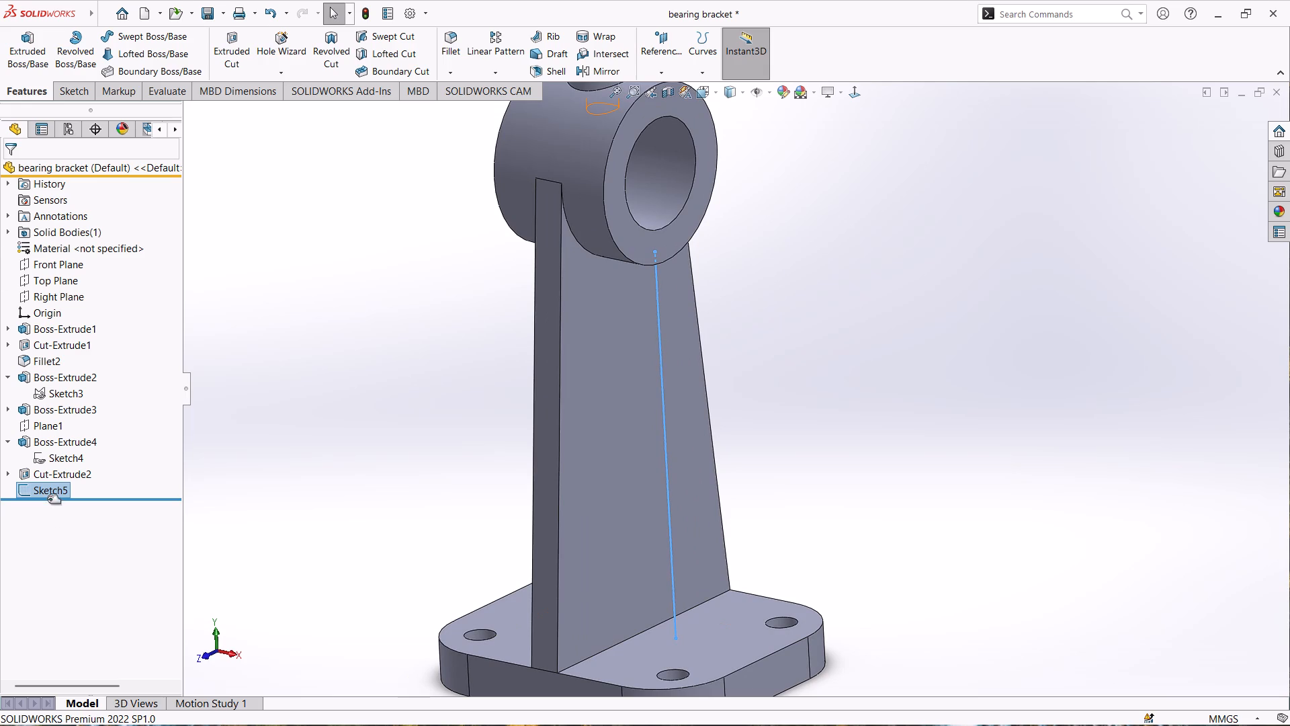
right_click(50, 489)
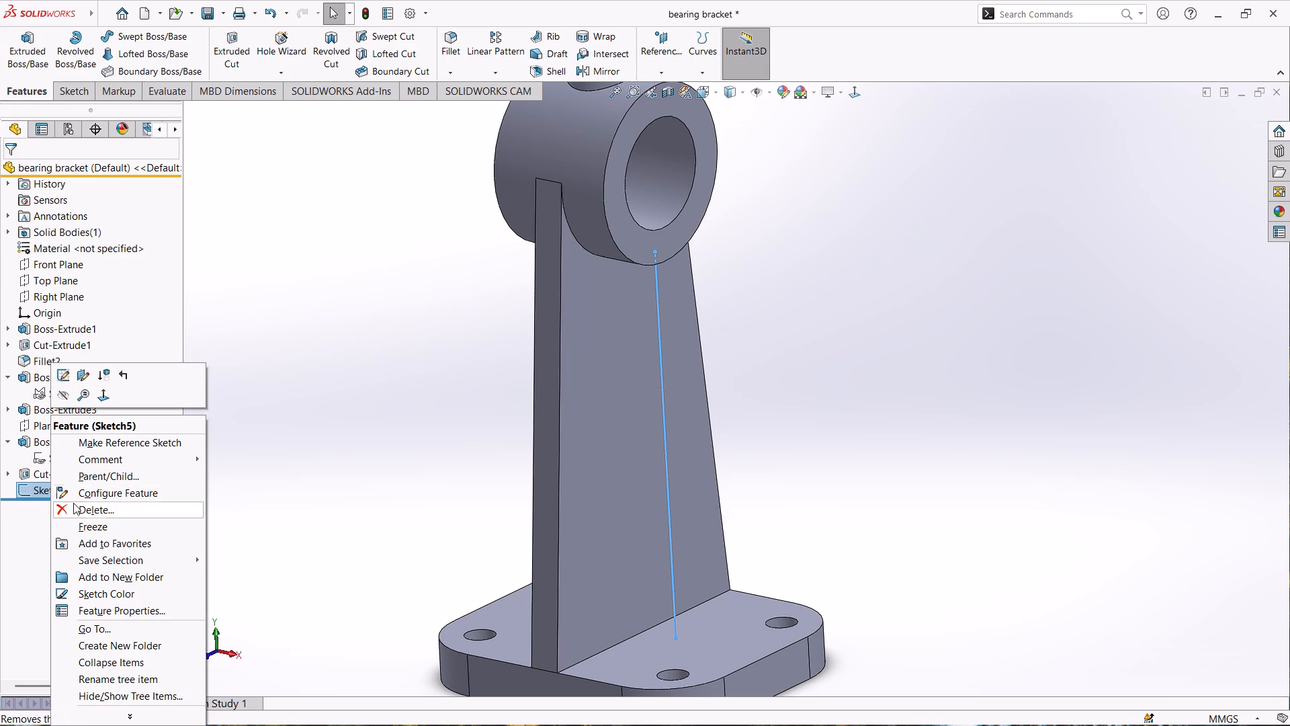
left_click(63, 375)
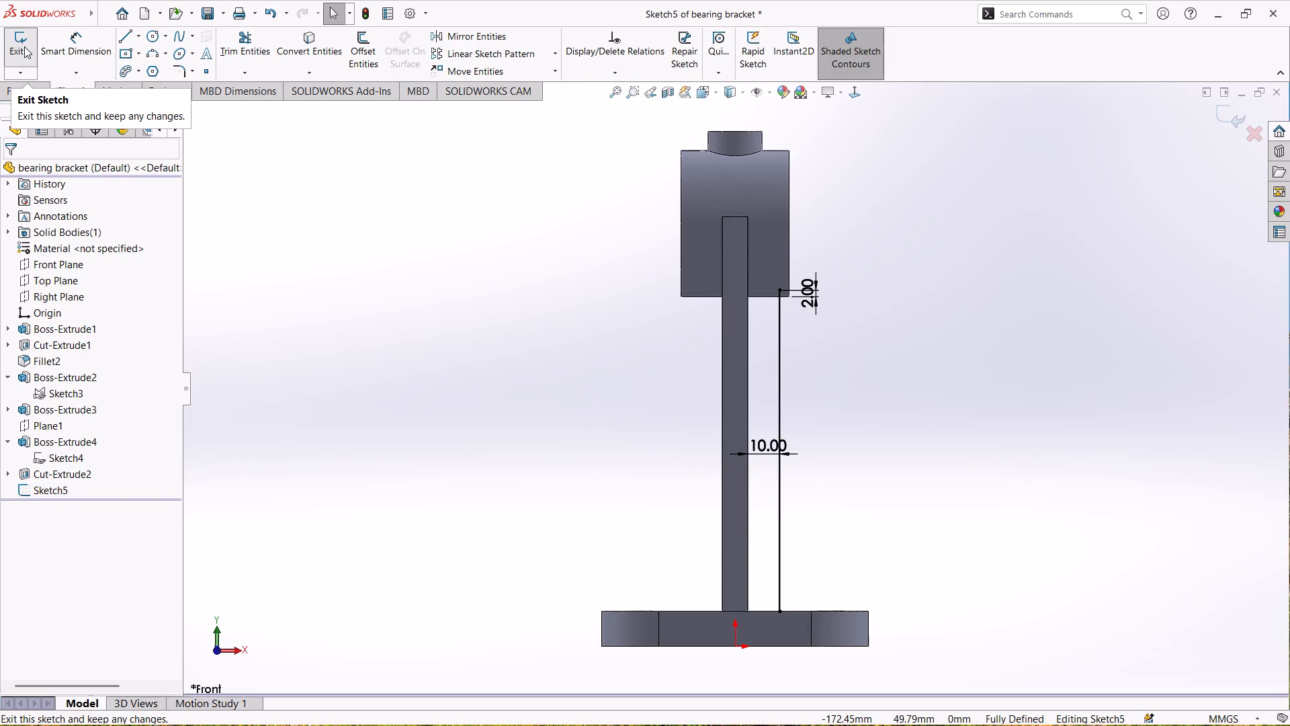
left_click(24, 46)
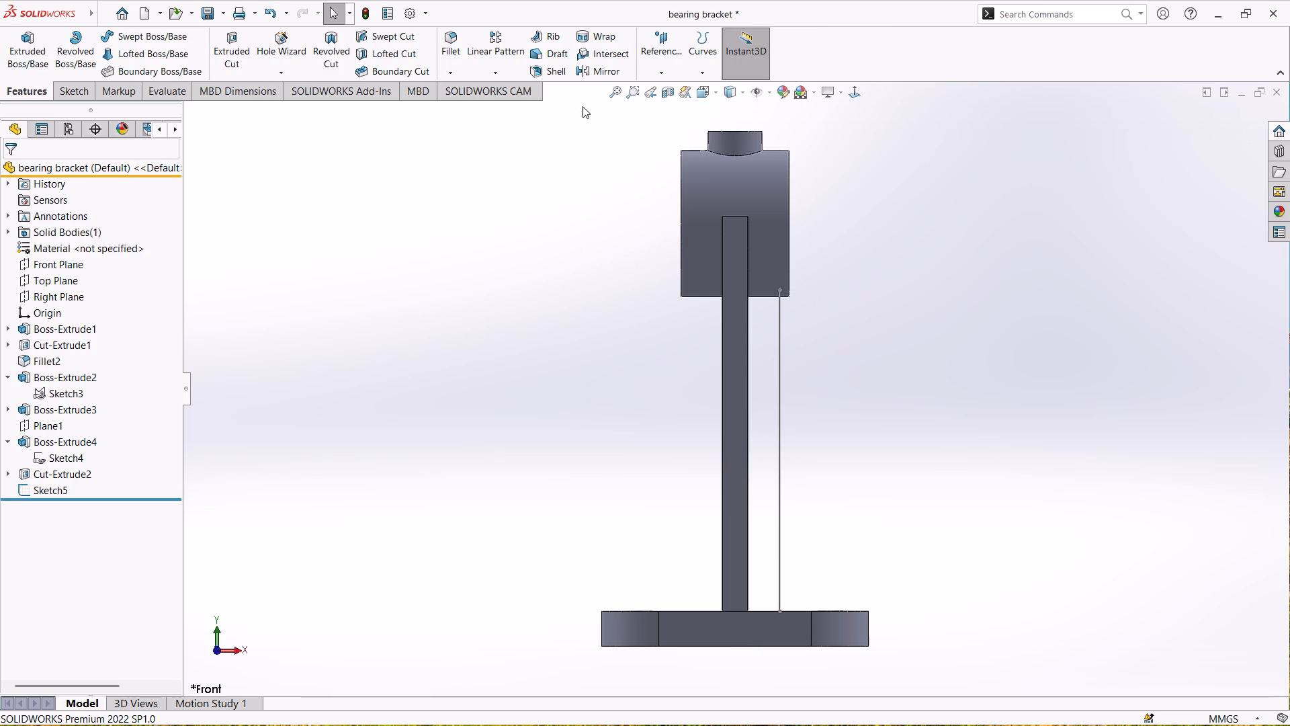
Start a Rib feature from the vertical line sketch between the base plate and the ring boss.
middle_click_drag(890, 206, 869, 245)
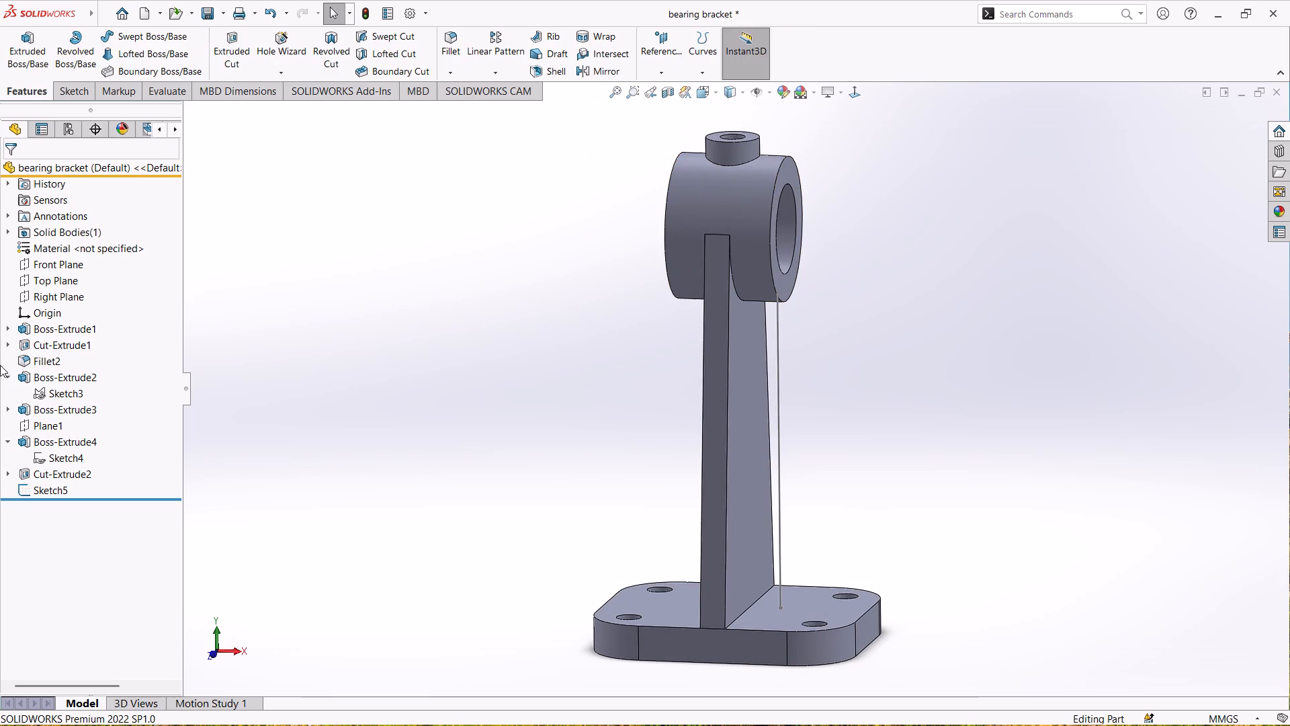
left_click(50, 489)
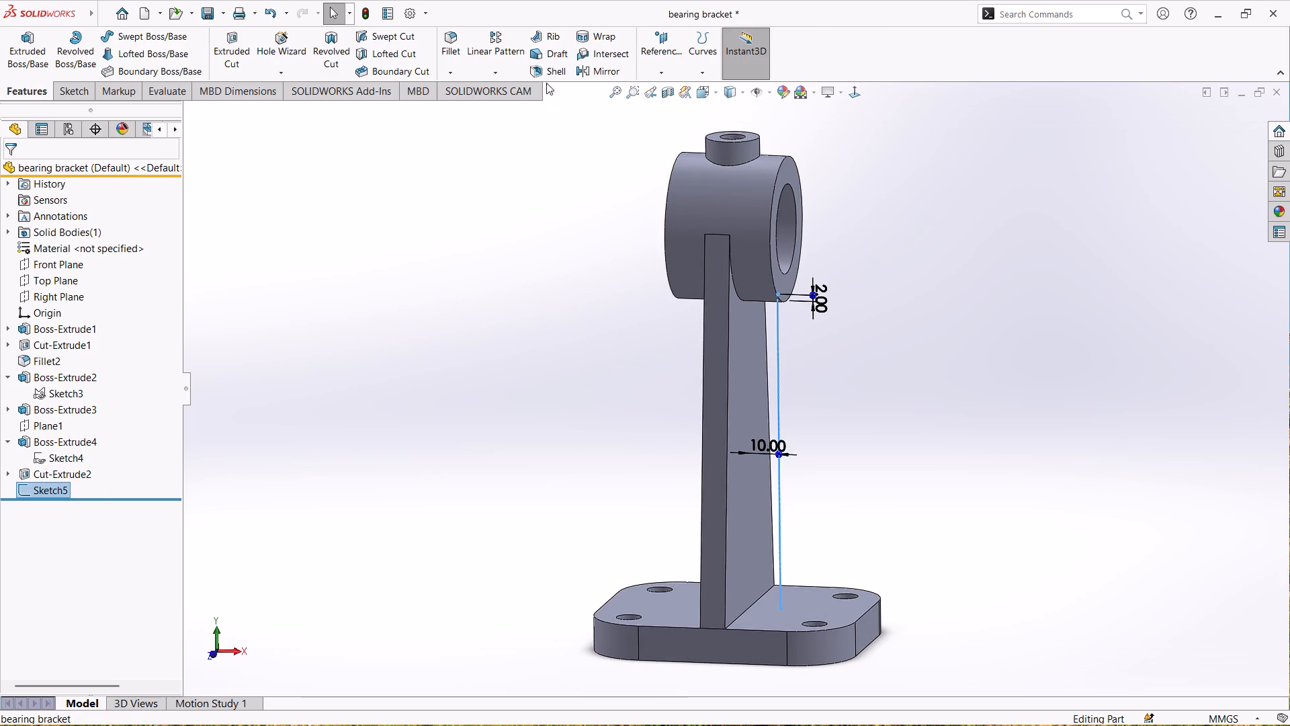
left_click(554, 41)
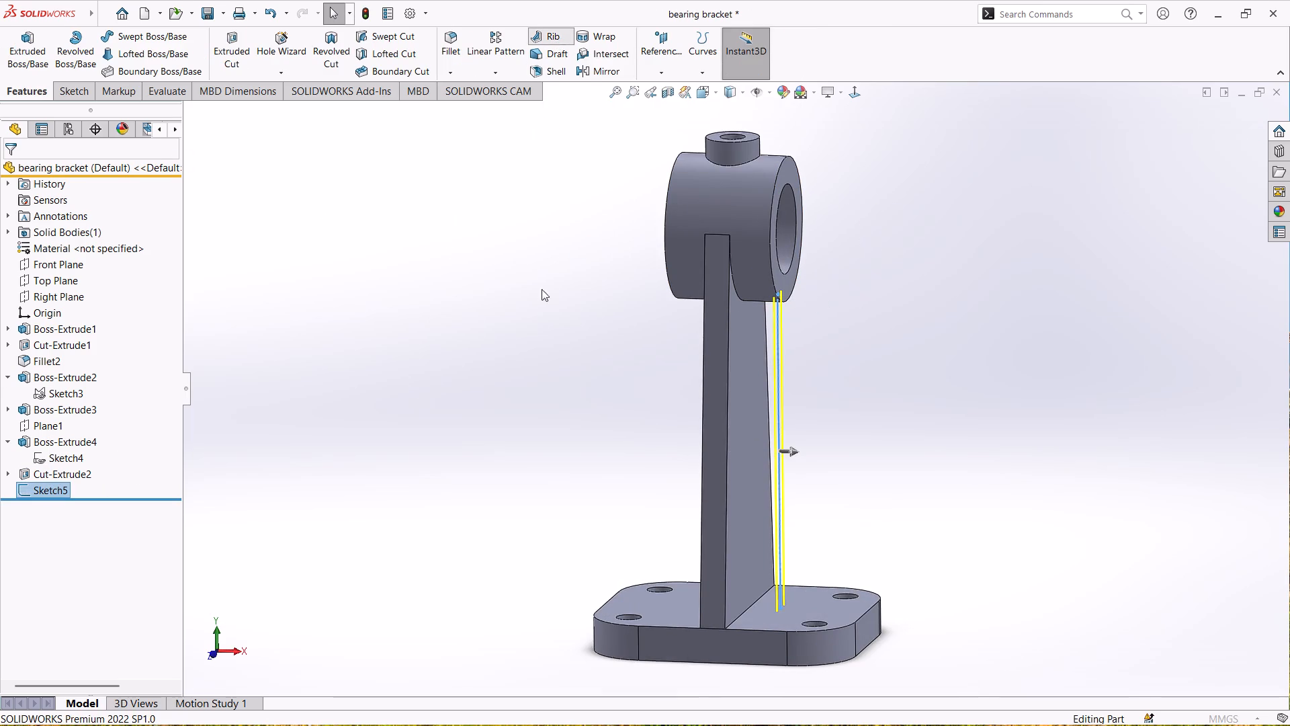
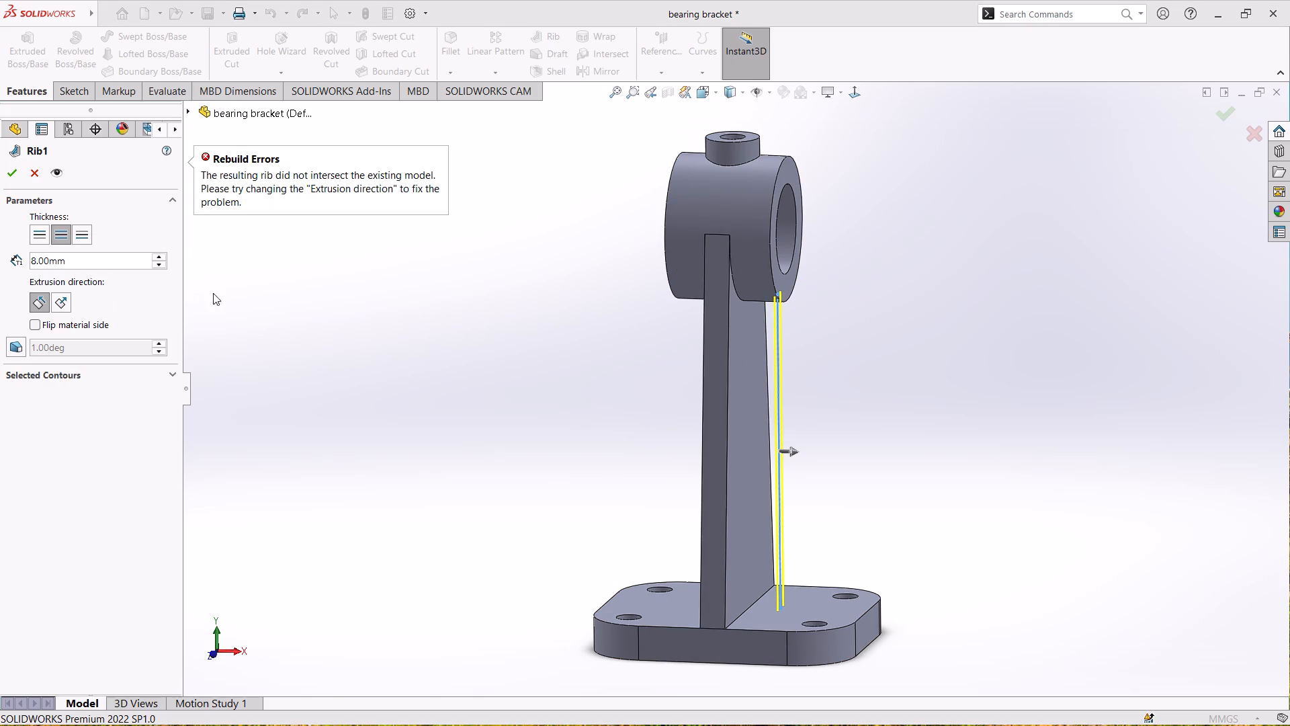
Flip the rib's material side so that it extrudes from the vertical line toward the support web.
scroll(413, 309, "down", 1)
scroll(439, 293, "up", 1)
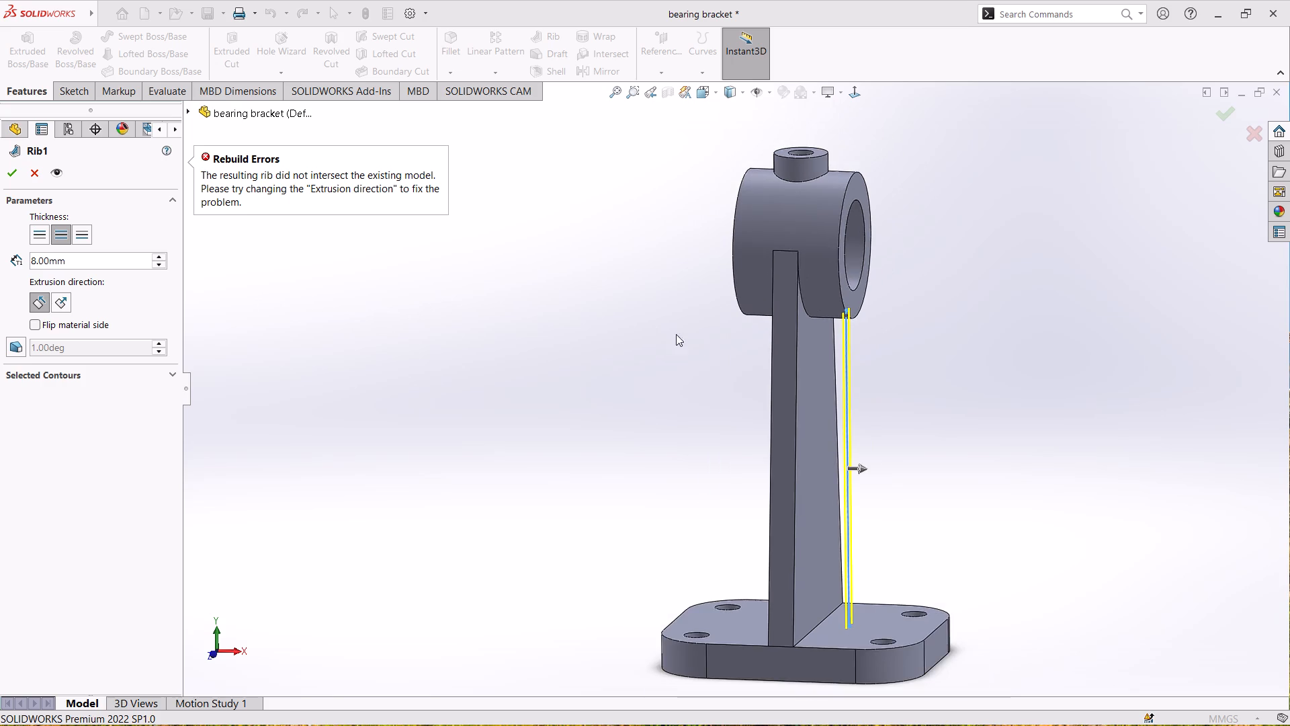
middle_click_drag(929, 378, 745, 455)
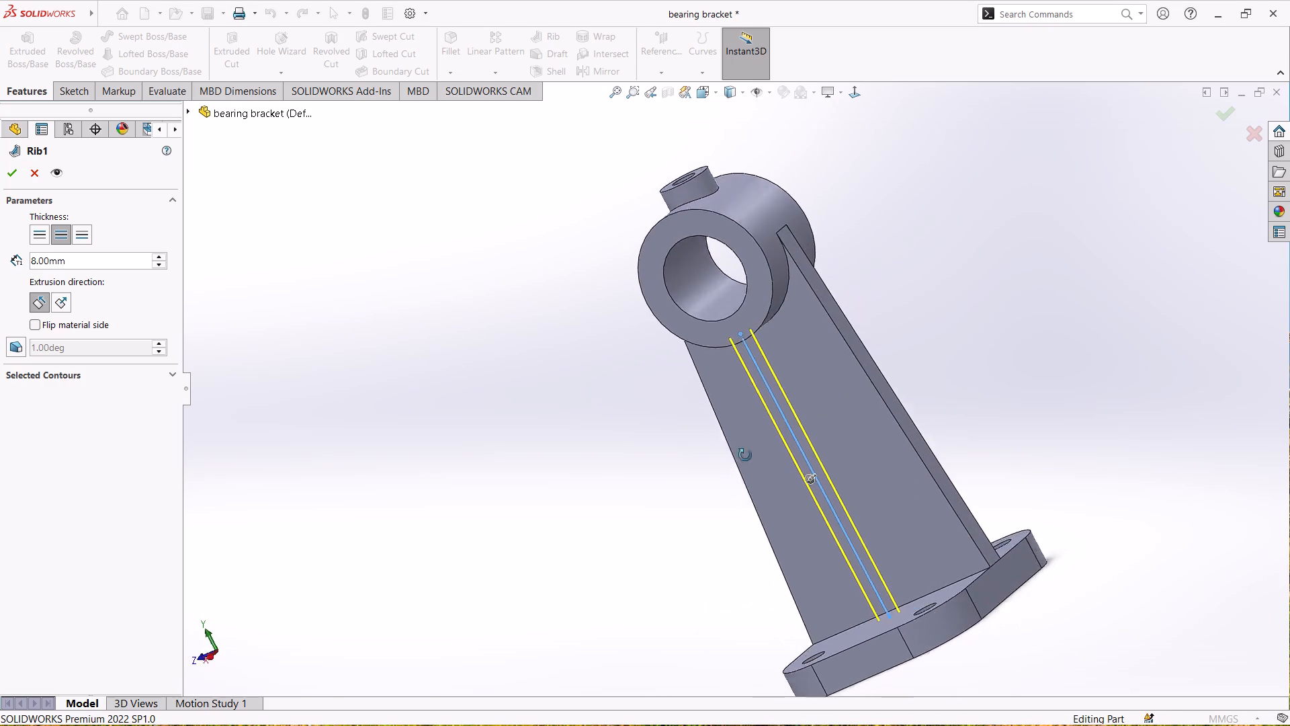
middle_click_drag(745, 455, 845, 441)
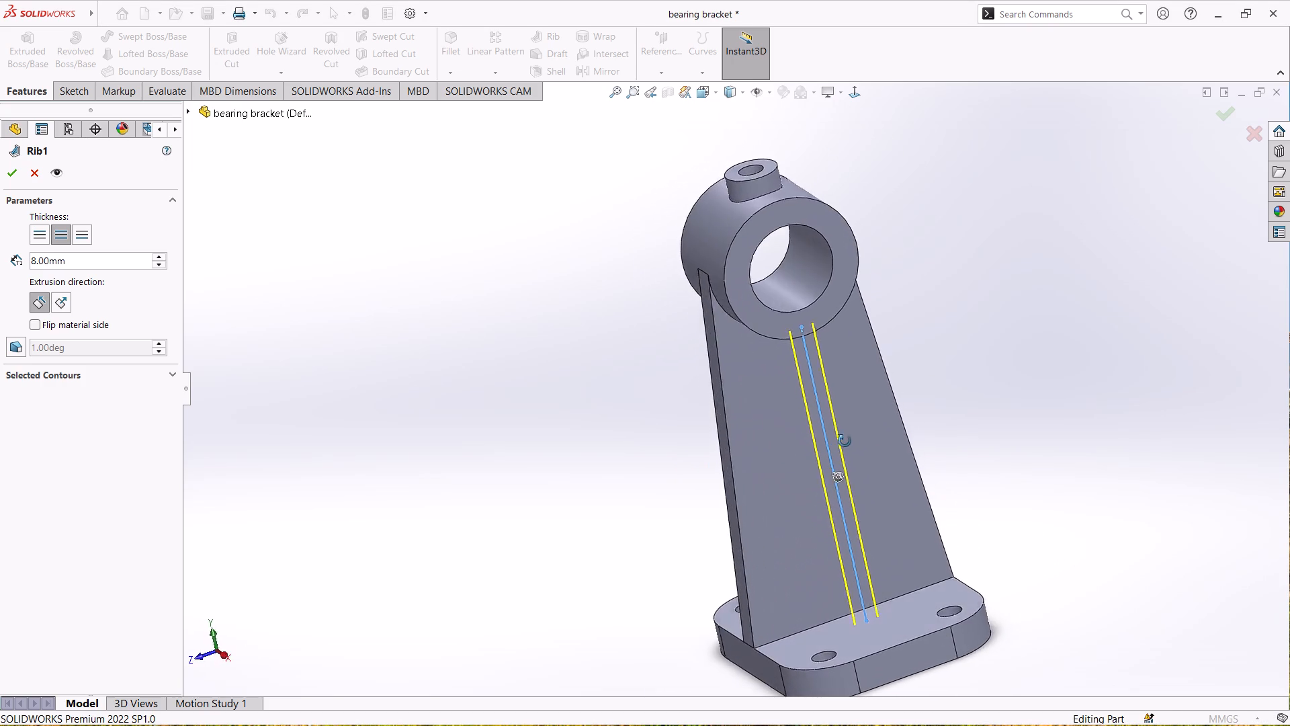
middle_click_drag(845, 441, 888, 426)
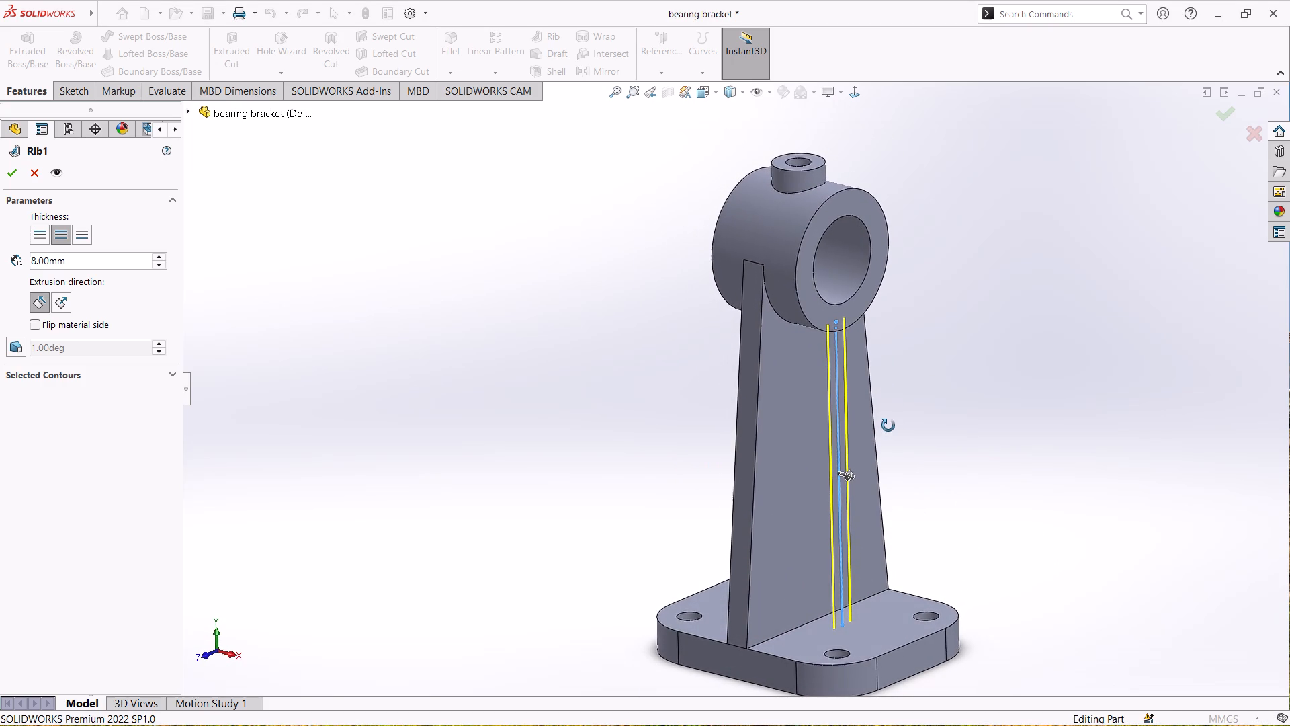
middle_click_drag(888, 426, 890, 411)
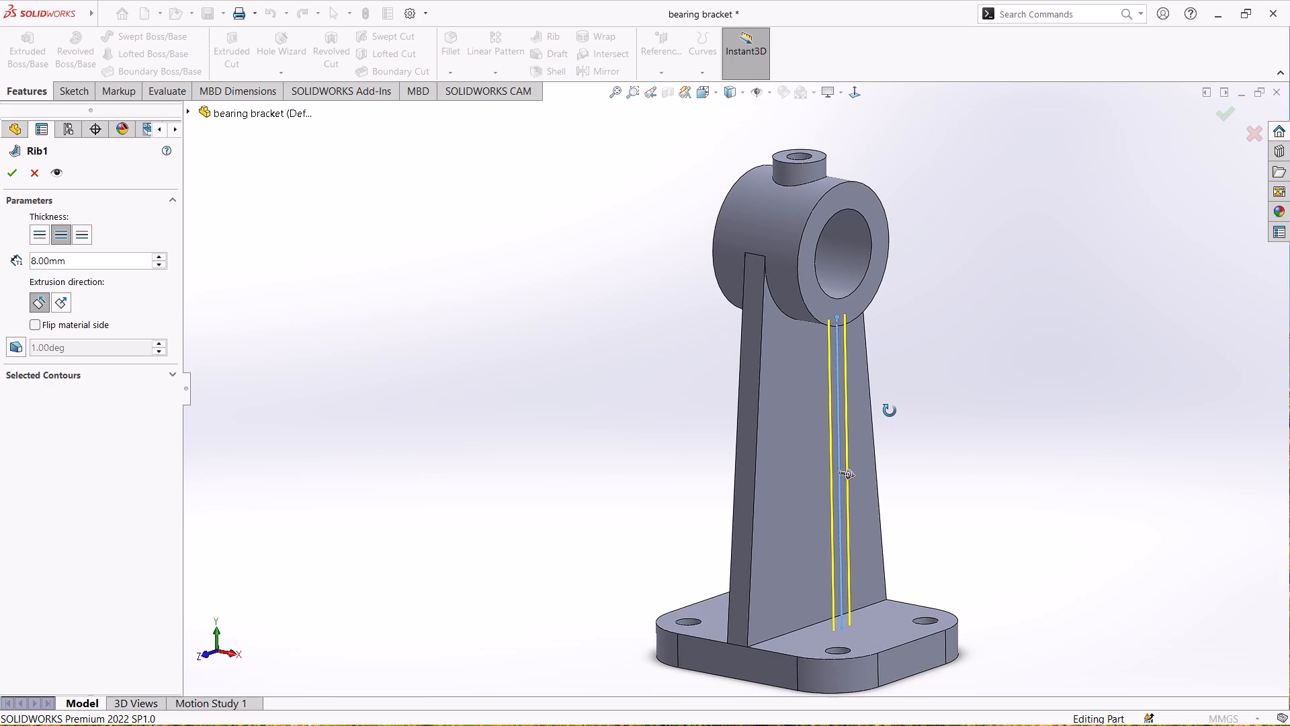
middle_click_drag(890, 411, 918, 413)
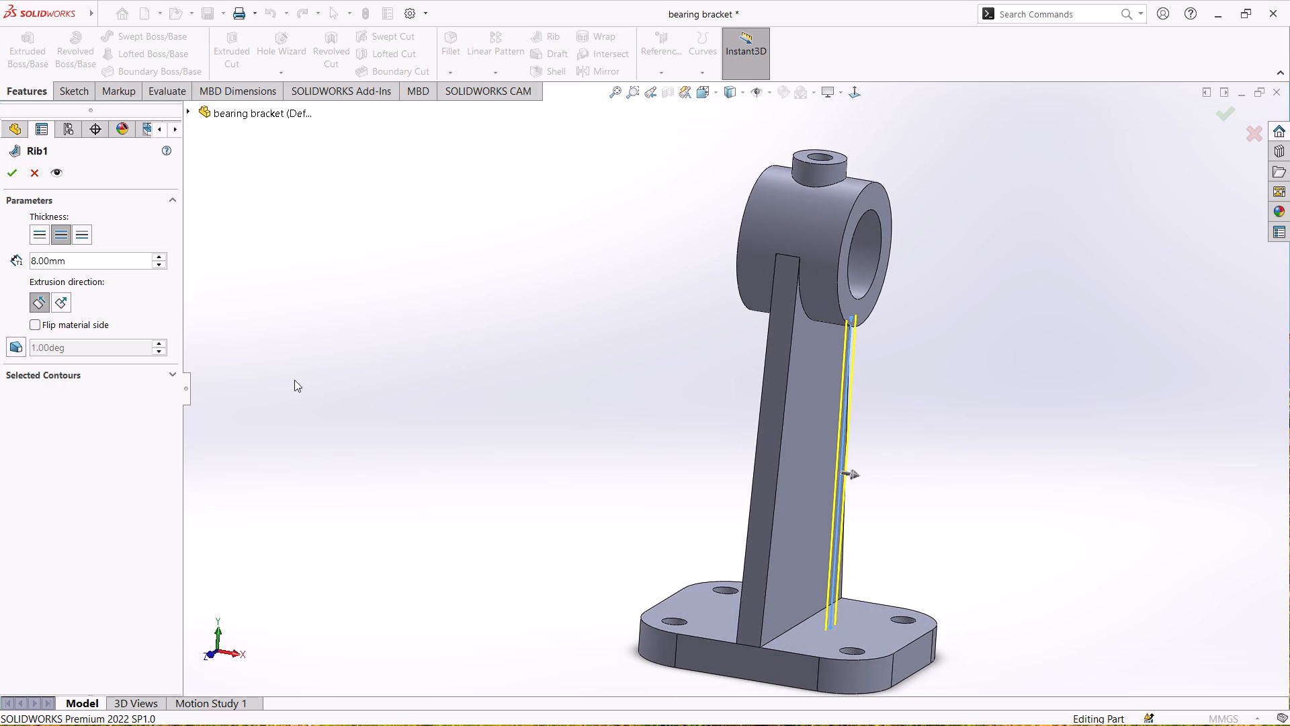
left_click(13, 260)
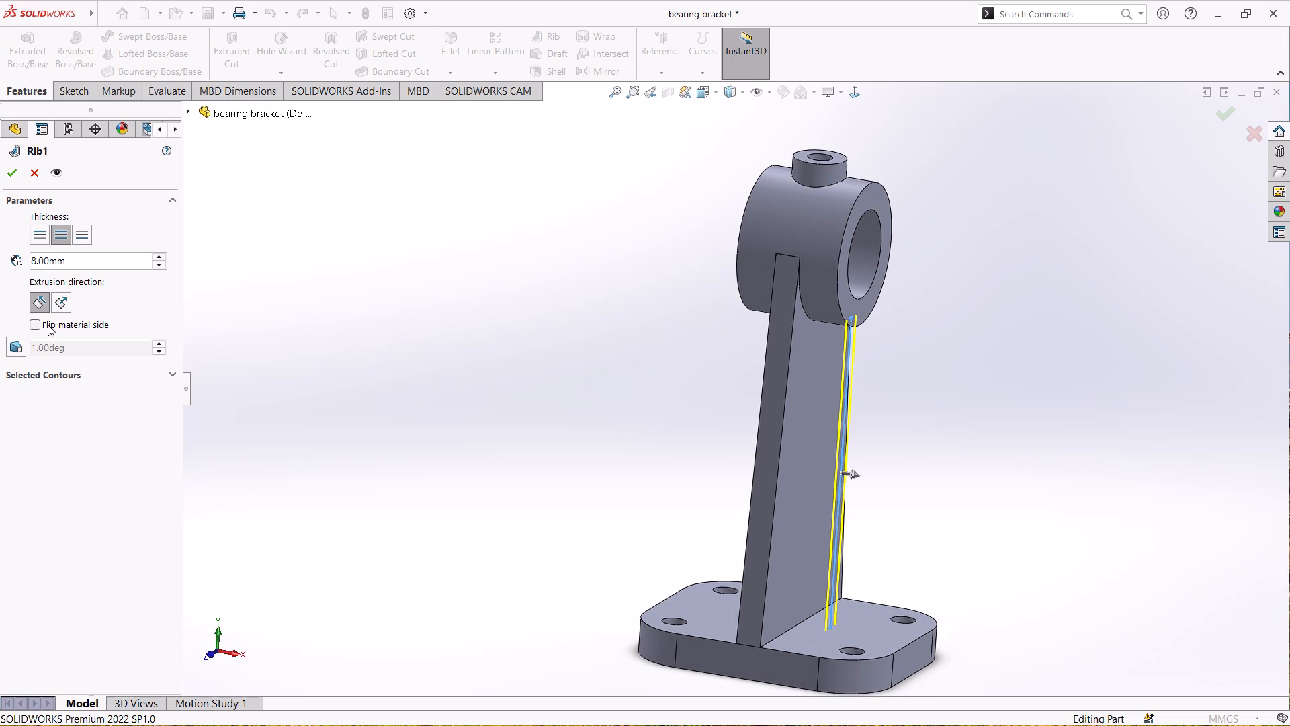
left_click(38, 323)
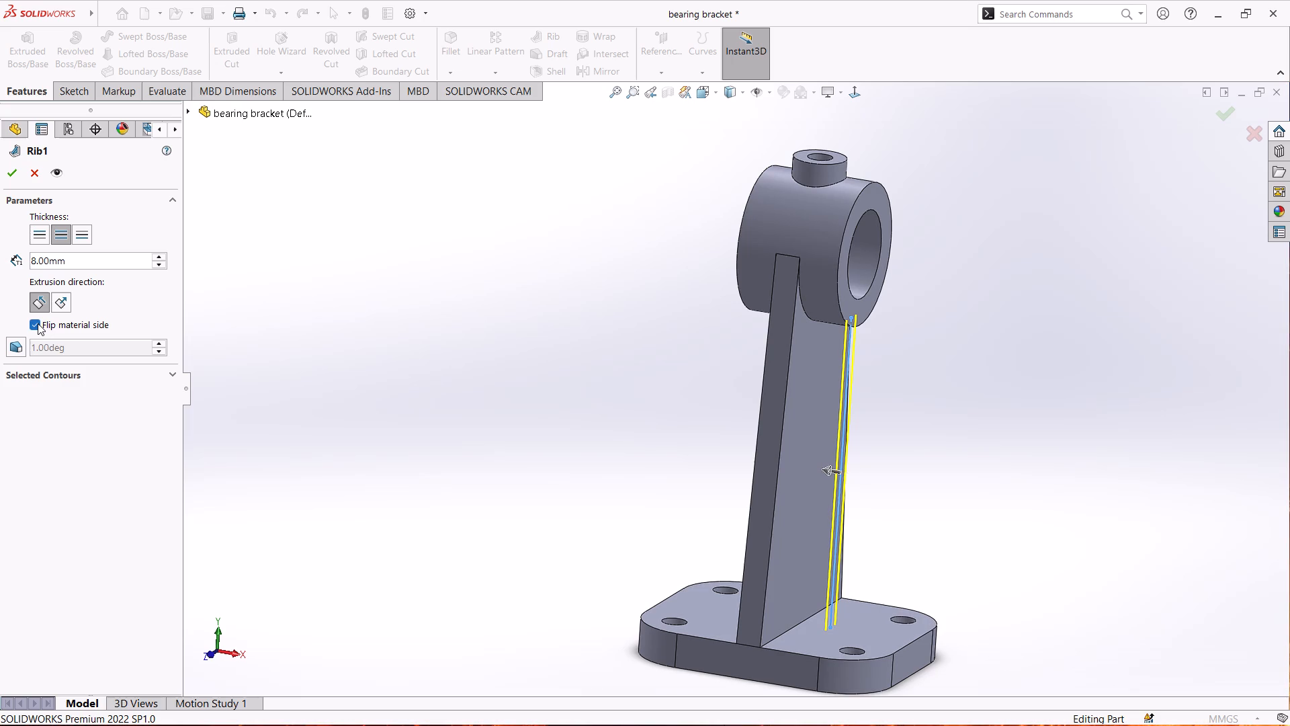
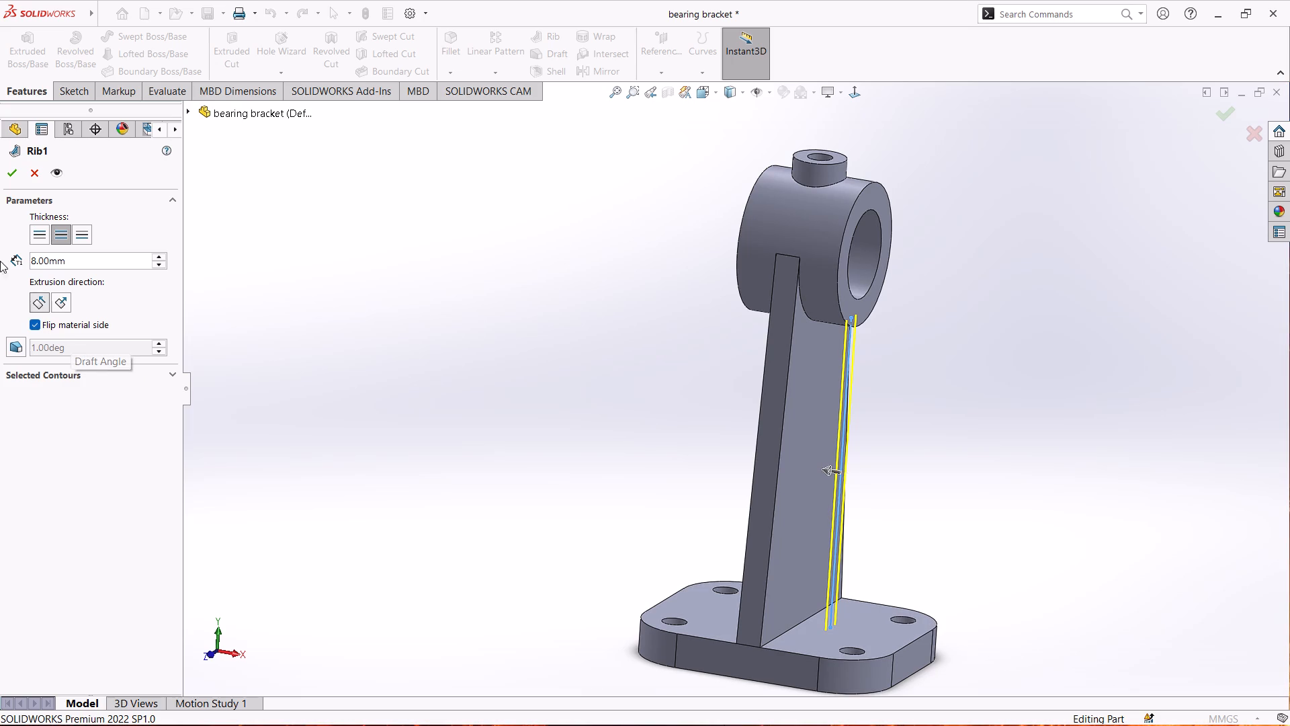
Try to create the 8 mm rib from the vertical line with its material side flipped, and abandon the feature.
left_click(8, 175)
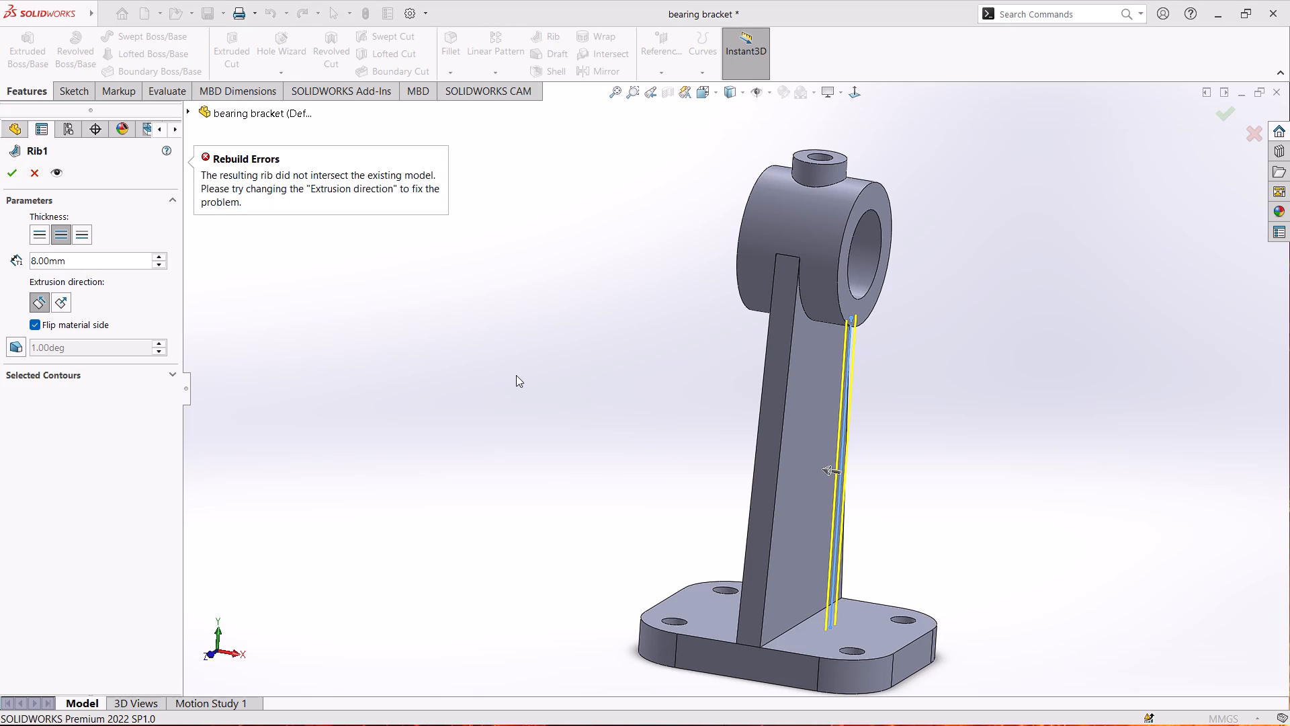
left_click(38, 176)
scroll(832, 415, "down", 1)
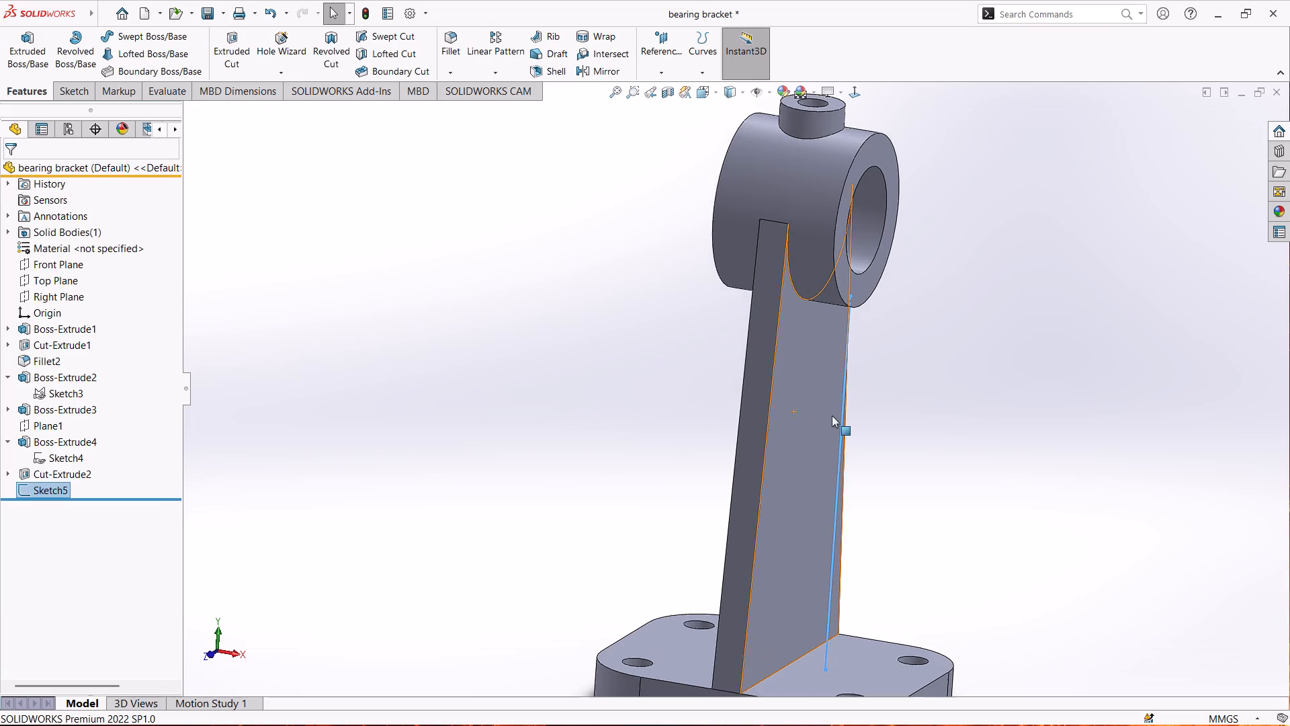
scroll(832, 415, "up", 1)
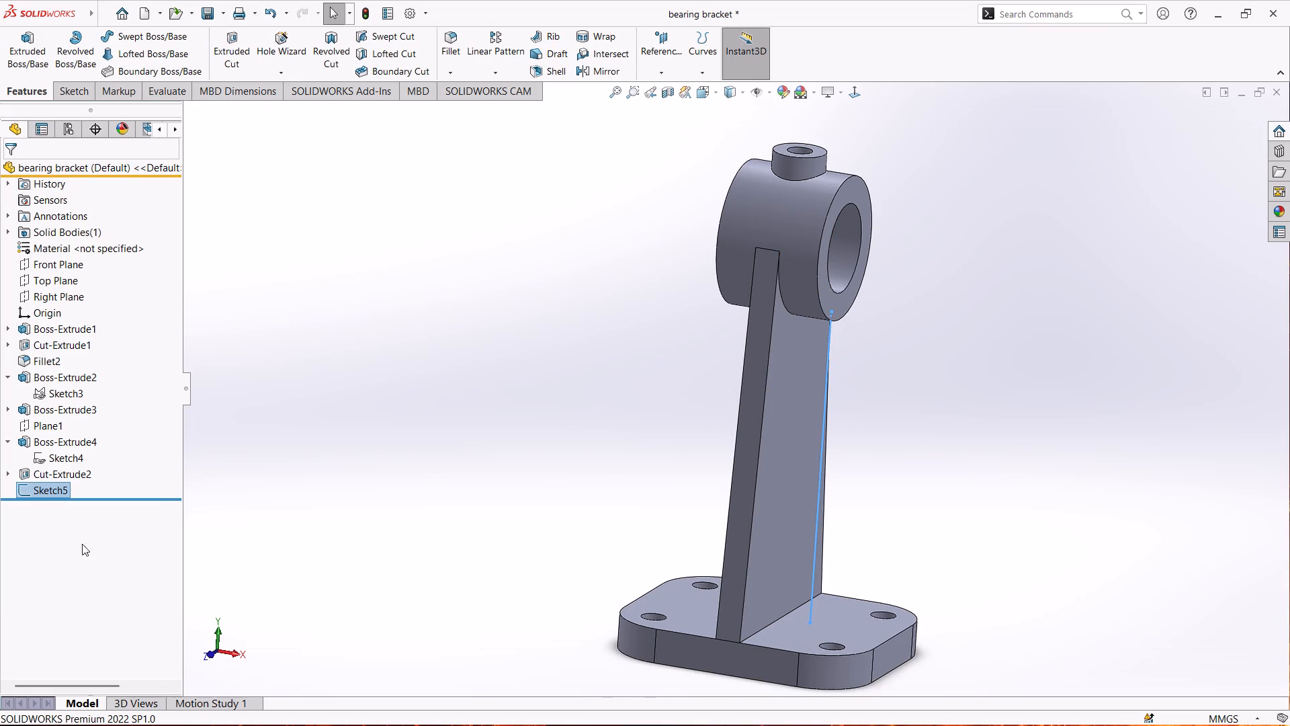
Rebuild the bracket model.
left_click(365, 16)
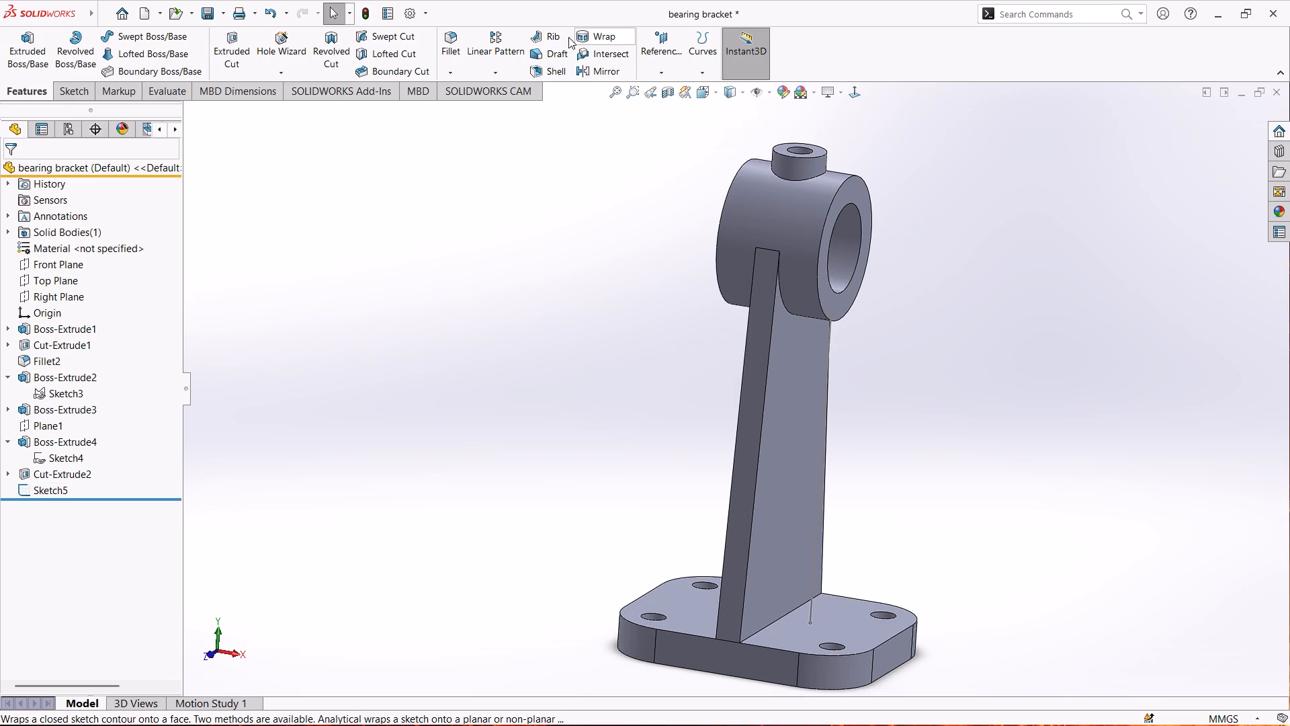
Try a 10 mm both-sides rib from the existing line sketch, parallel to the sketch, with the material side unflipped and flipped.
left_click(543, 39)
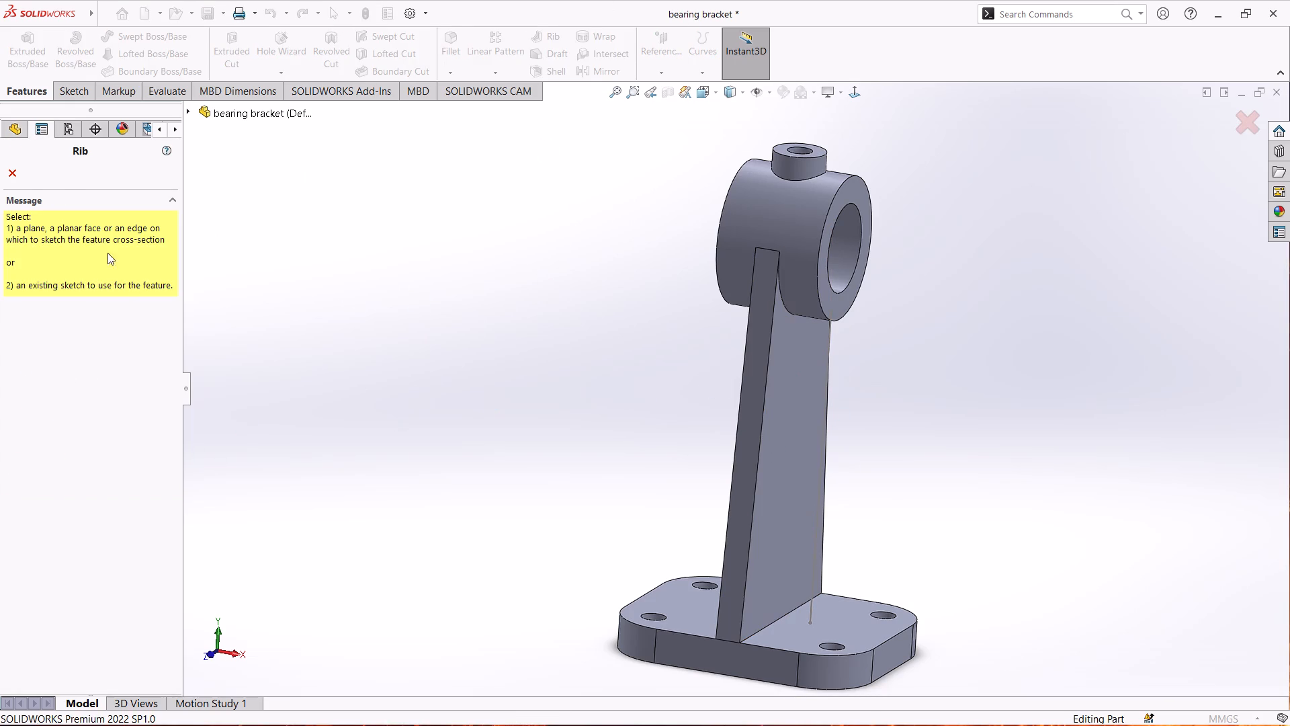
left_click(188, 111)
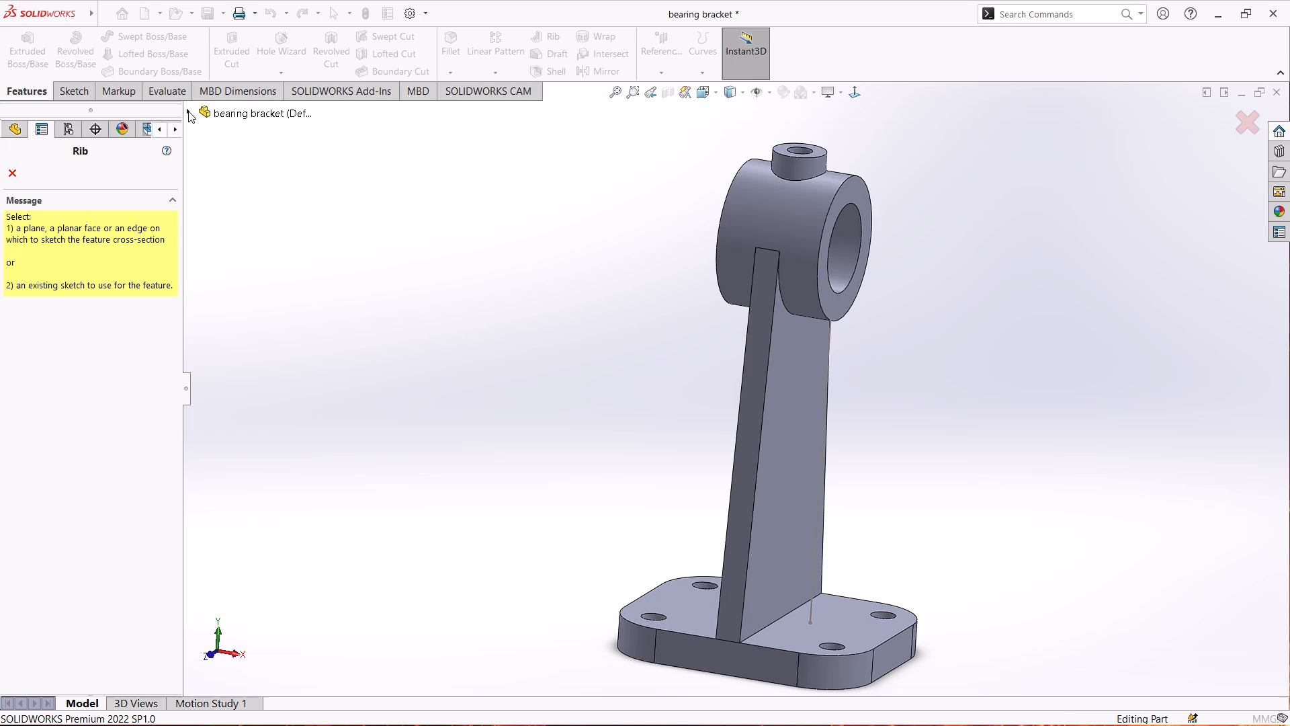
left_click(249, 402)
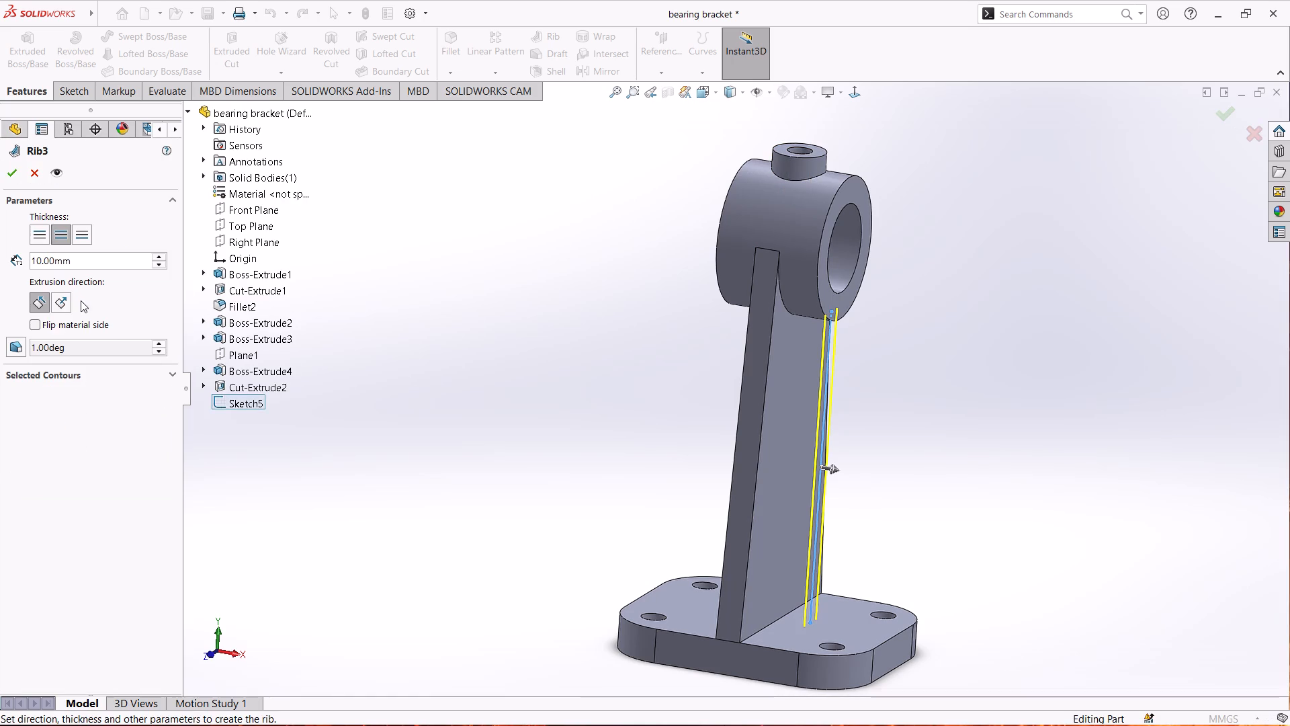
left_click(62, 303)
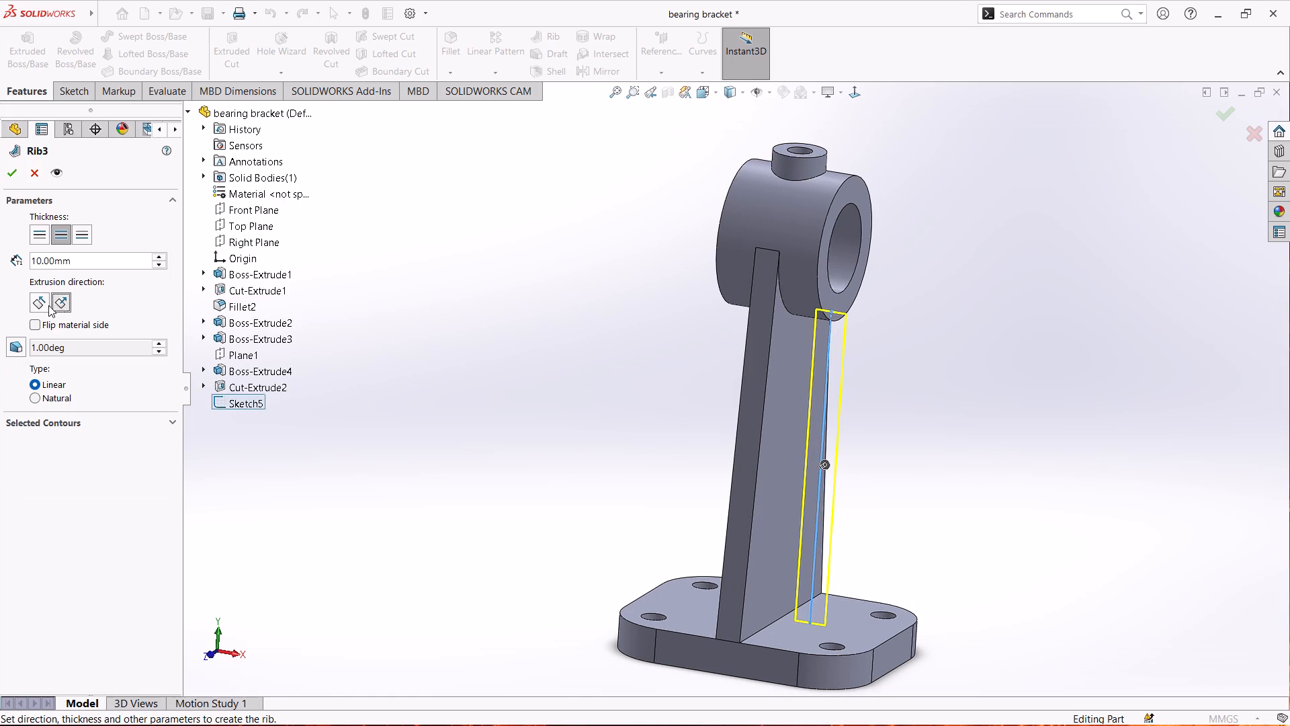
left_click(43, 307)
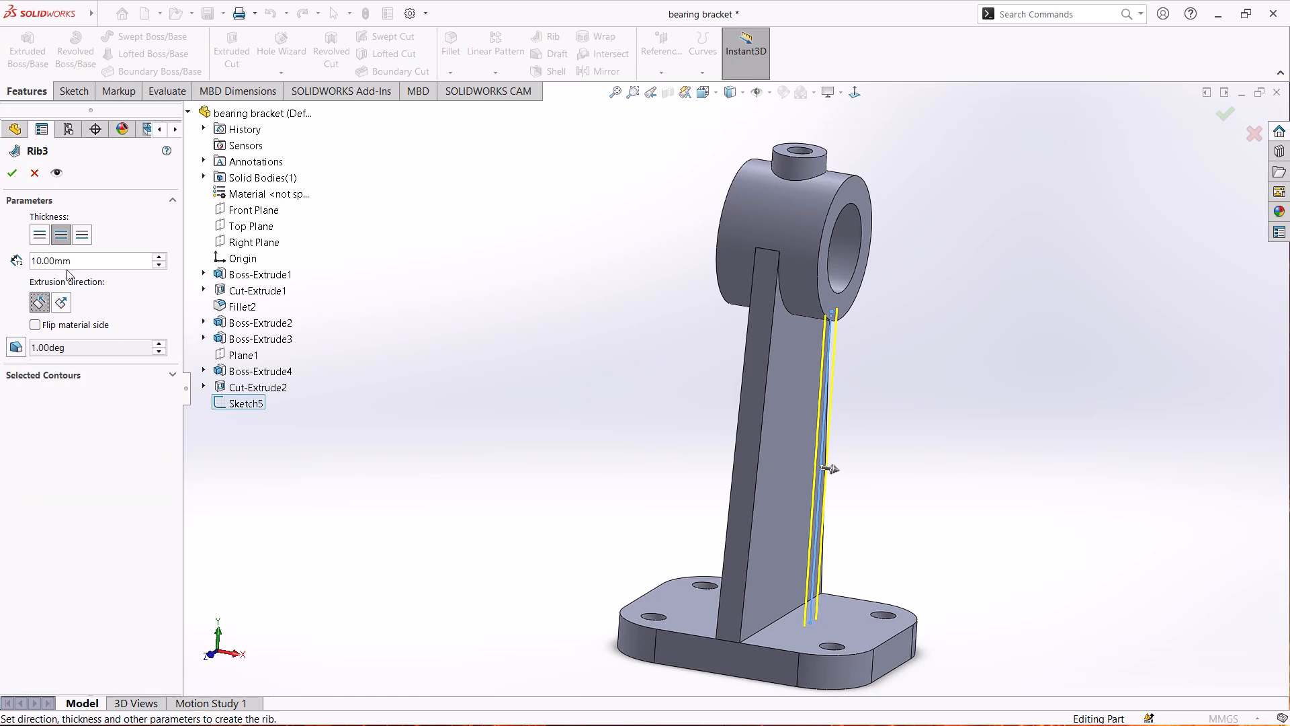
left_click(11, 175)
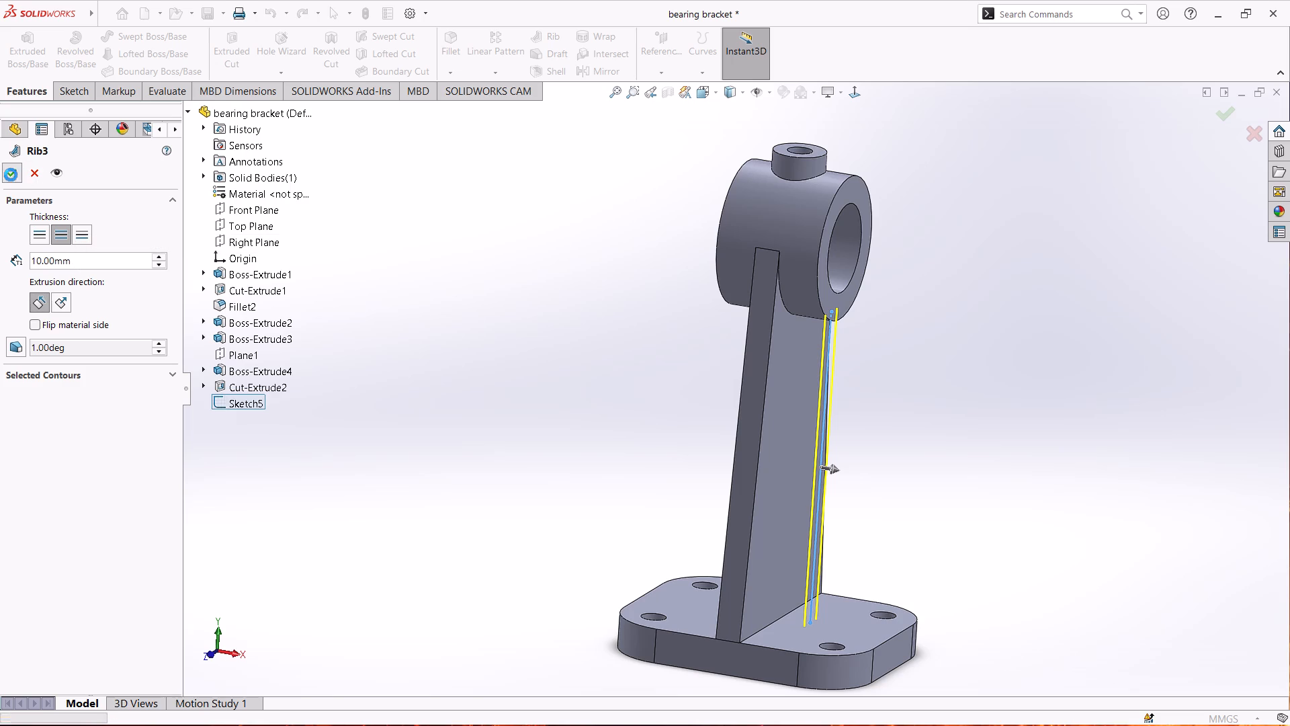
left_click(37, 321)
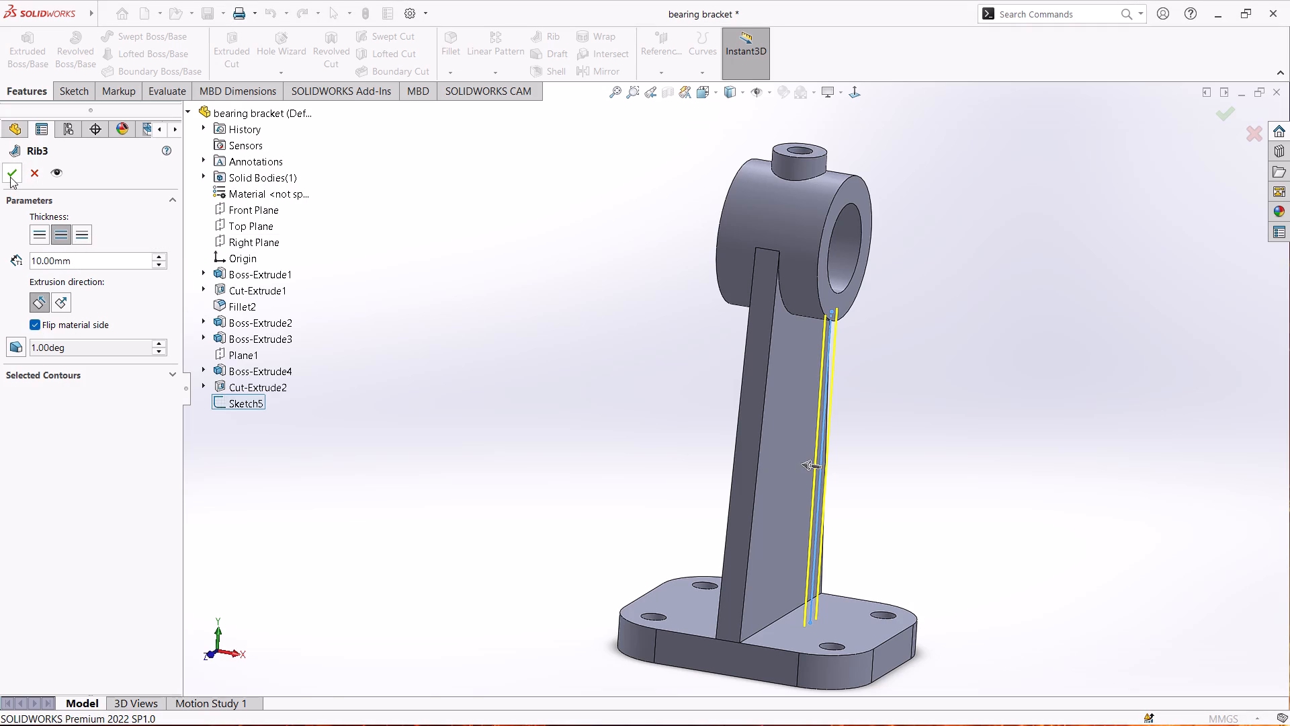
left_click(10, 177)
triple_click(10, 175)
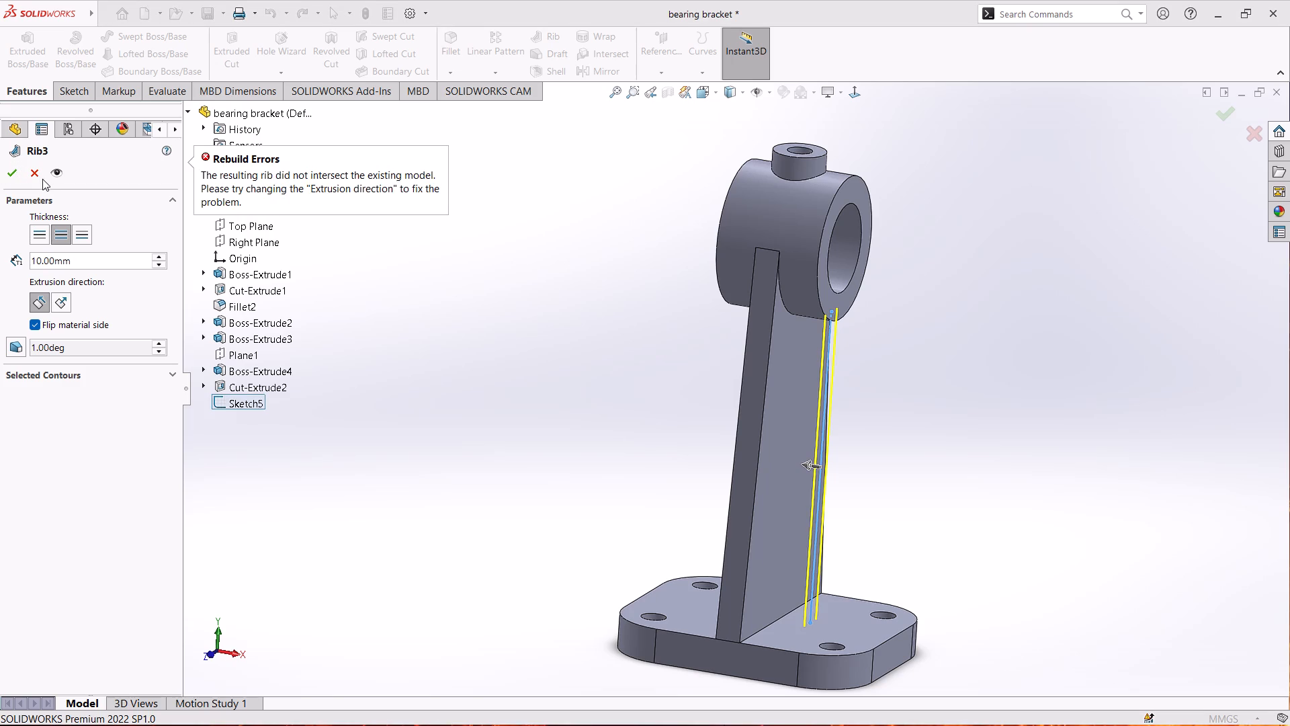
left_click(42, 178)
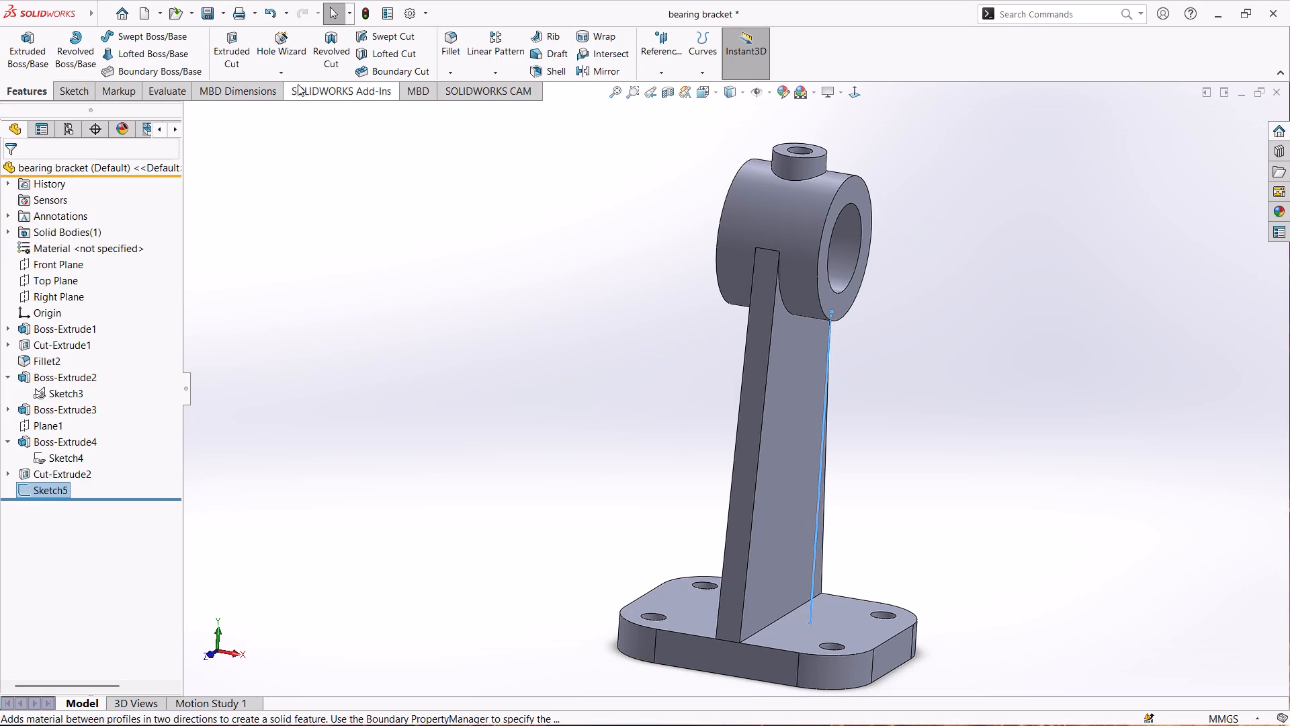
Reopen the rib line's sketch and open the 2 mm dimension between the line's upper end and the ring boss's bottom edge.
right_click(41, 489)
left_click(55, 372)
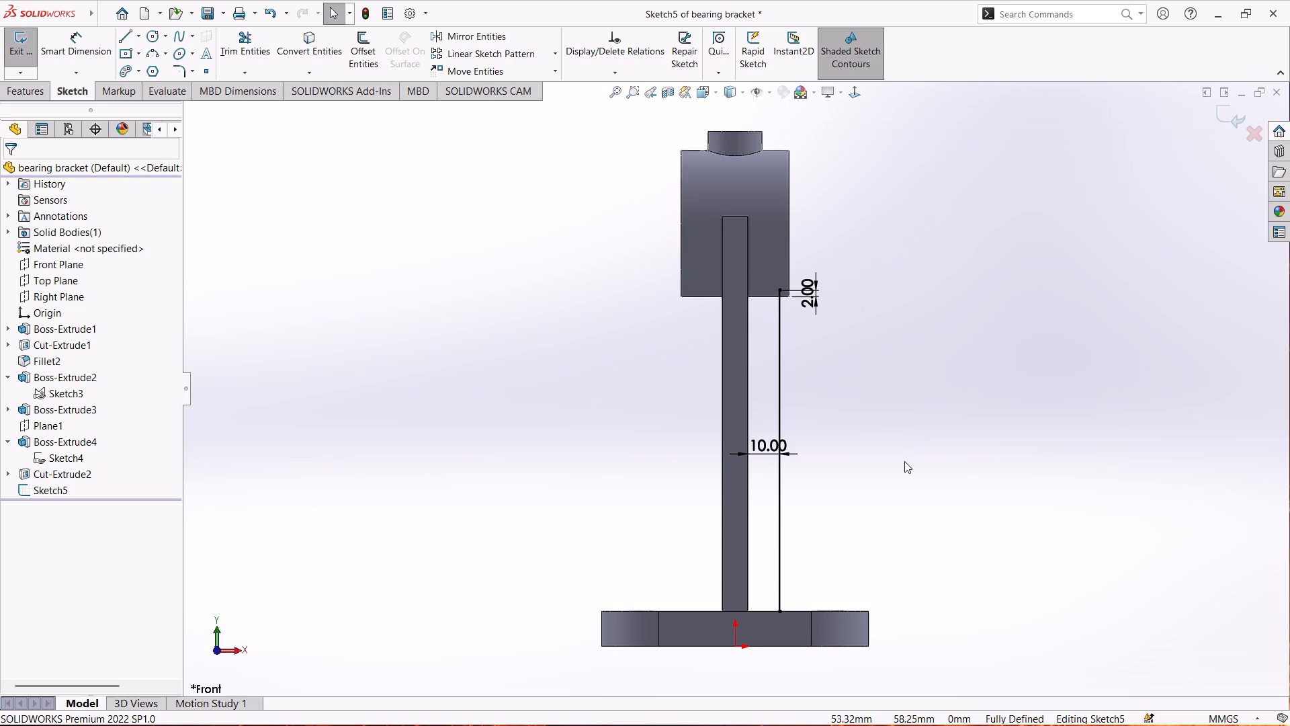
double_click(805, 294)
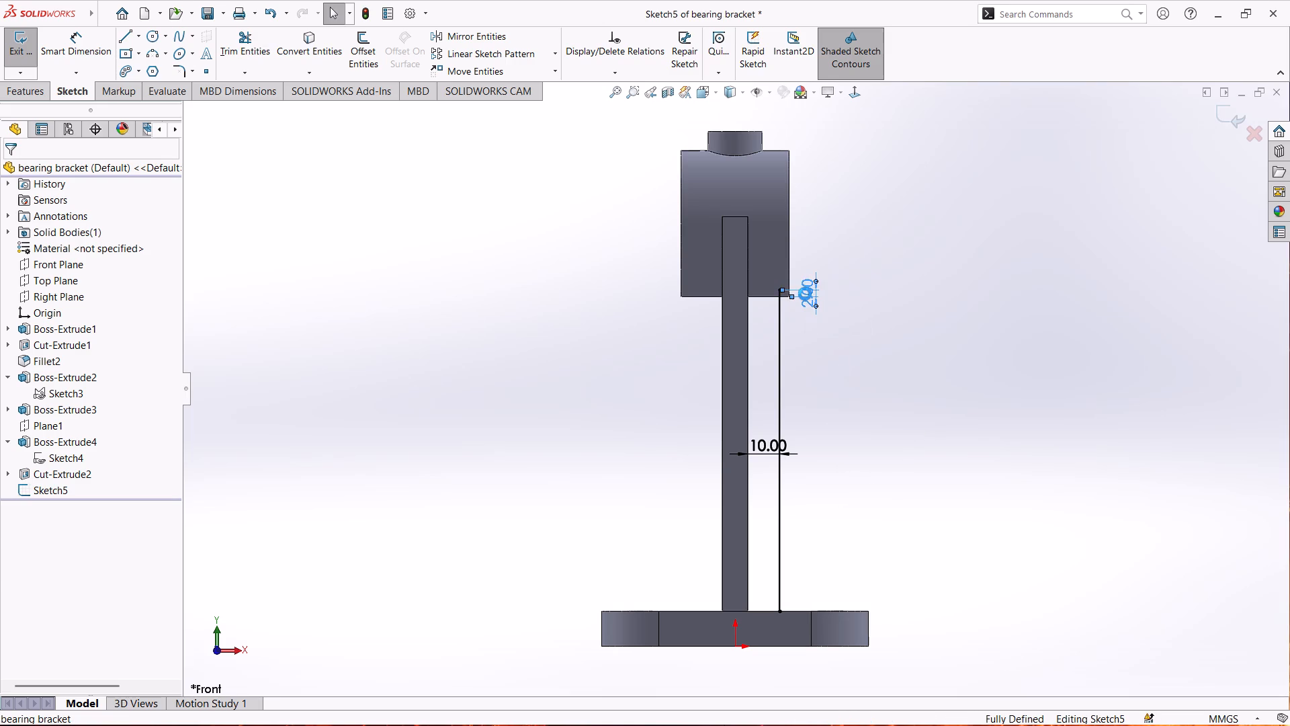
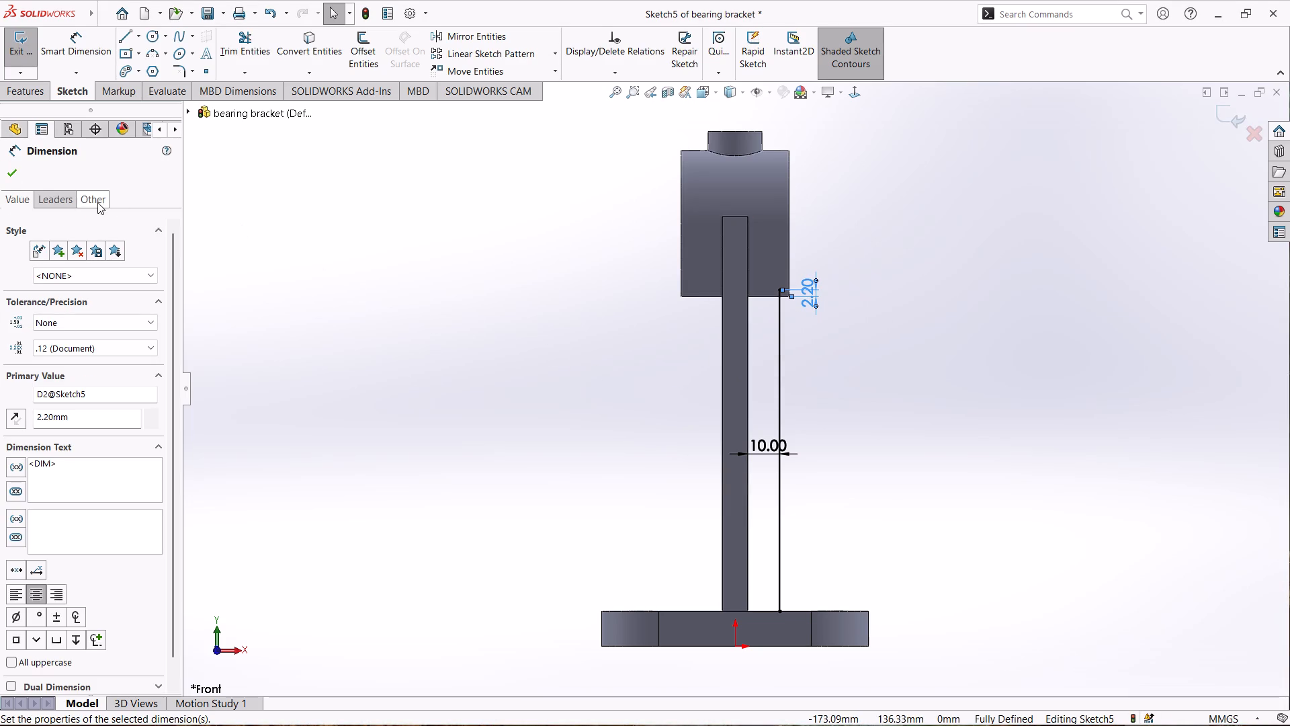
Accept the 2.20 mm dimension between the line's upper end and the ring boss's bottom edge, and exit the sketch.
left_click(16, 173)
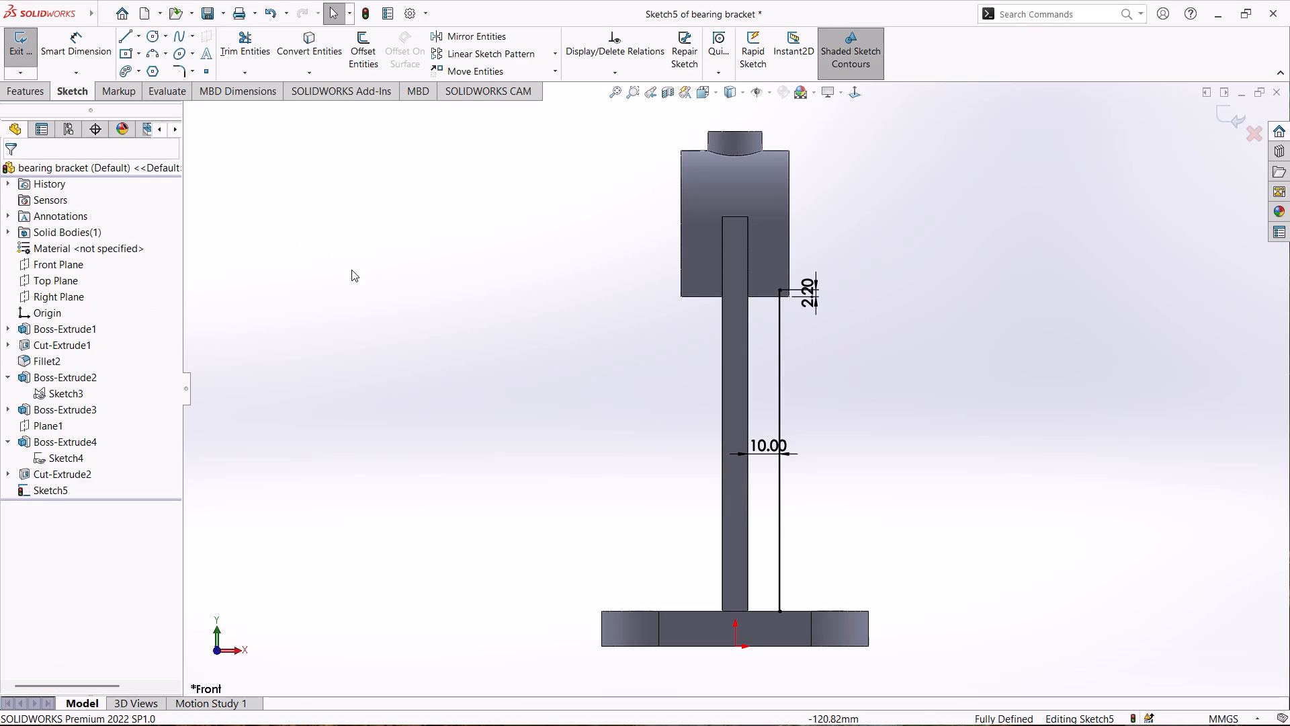
left_click(28, 61)
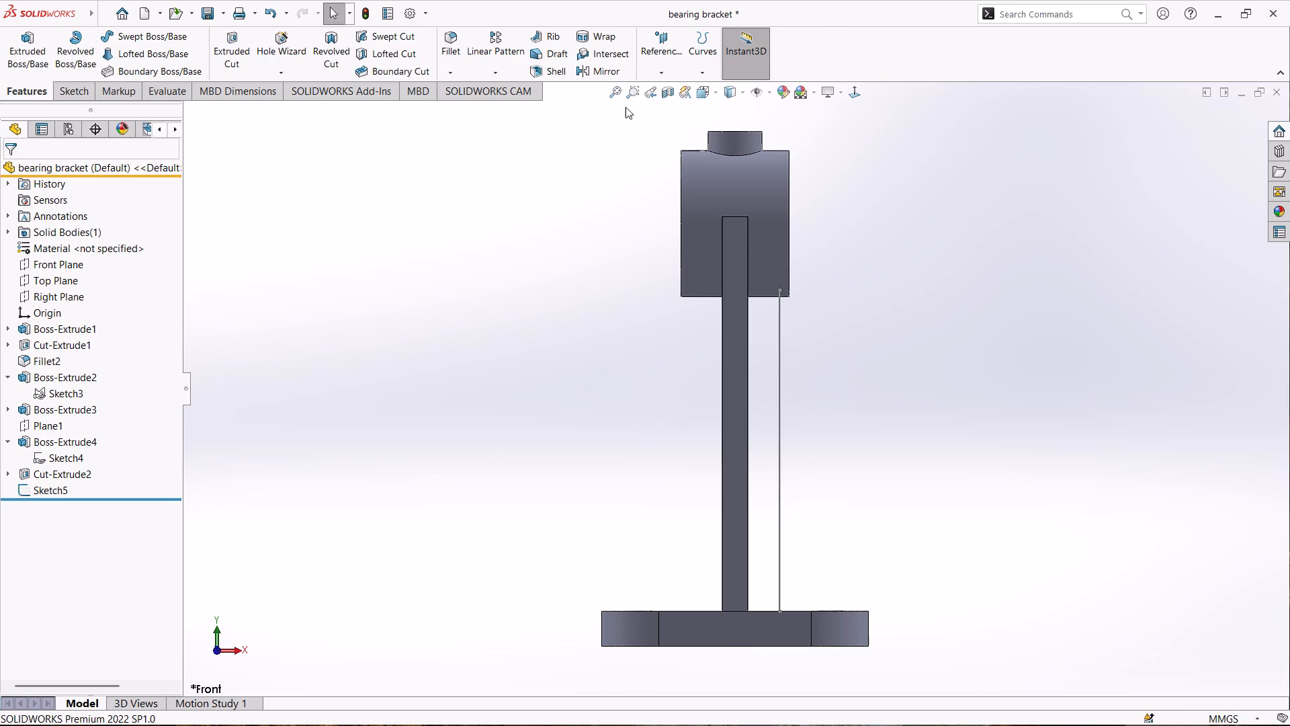
Set up a 10 mm both-sides rib from the vertical line, parallel to the sketch, with the material side flipped toward the web.
left_click(550, 39)
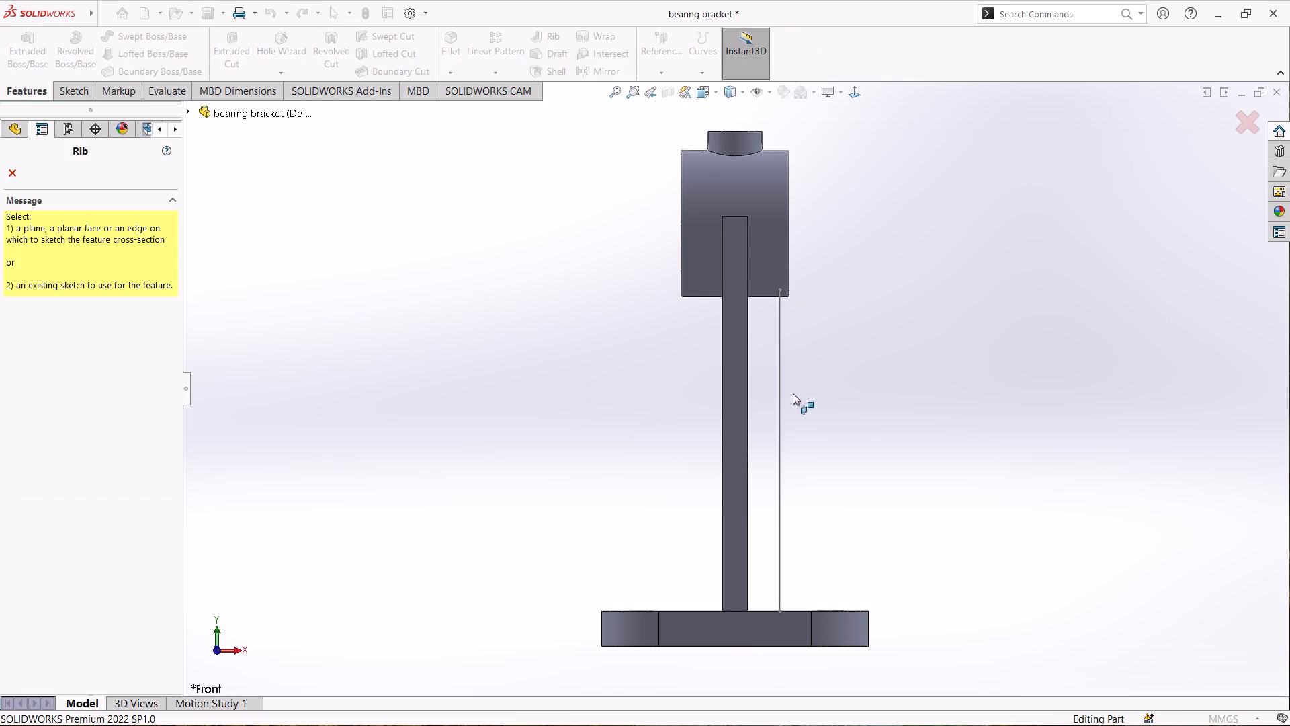
left_click(781, 405)
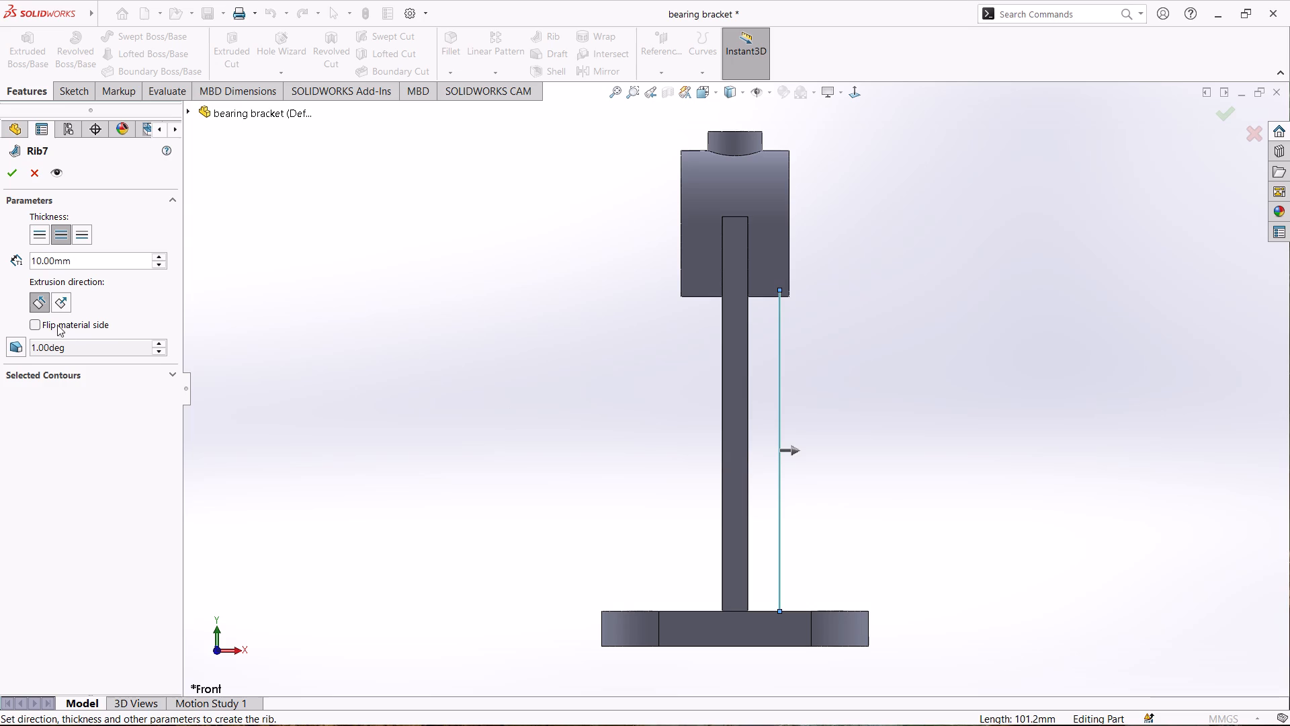
left_click(38, 324)
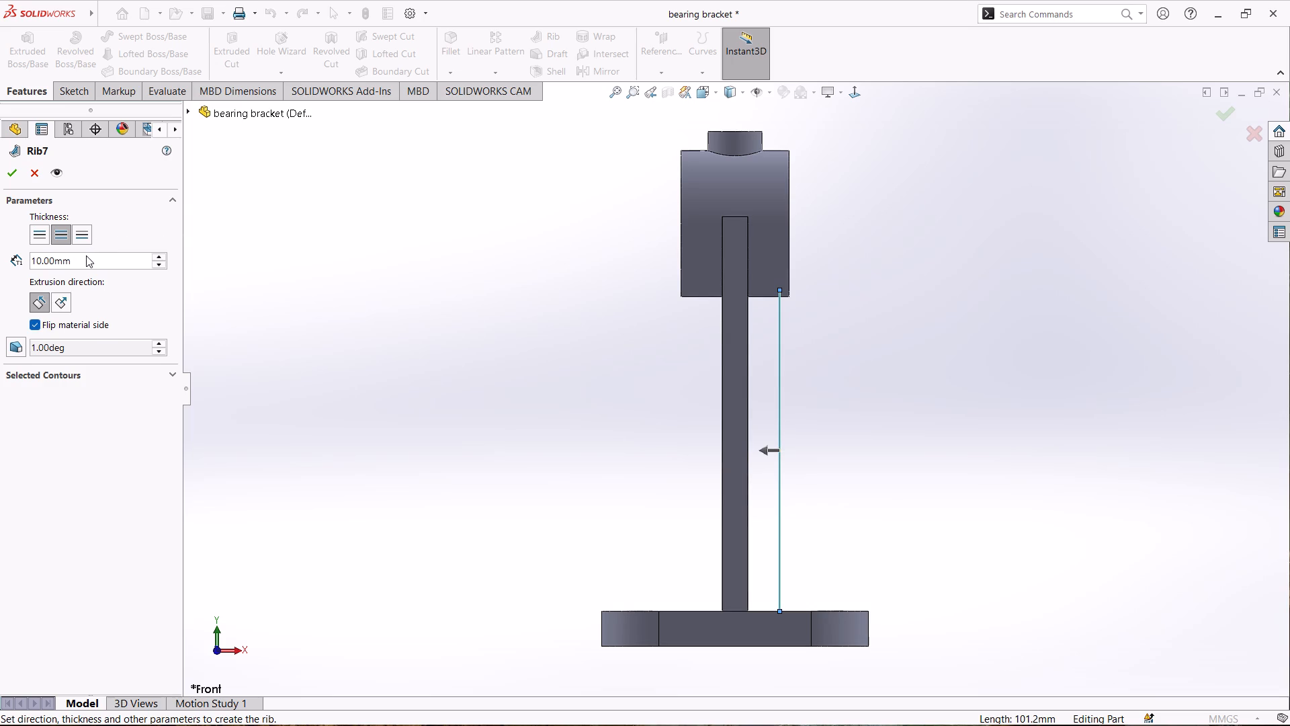
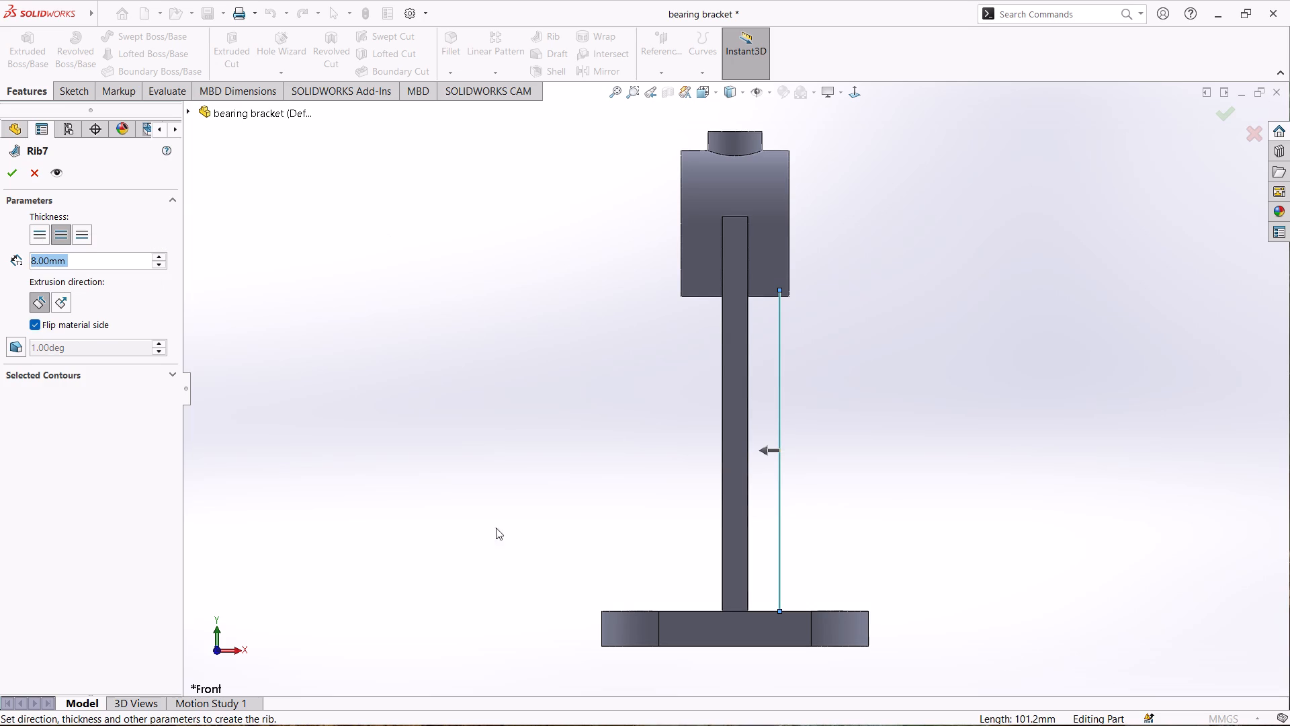
Check the rib preview at an angle and create the 8 mm thick rib between the base plate and ring boss.
middle_click_drag(535, 479, 432, 498)
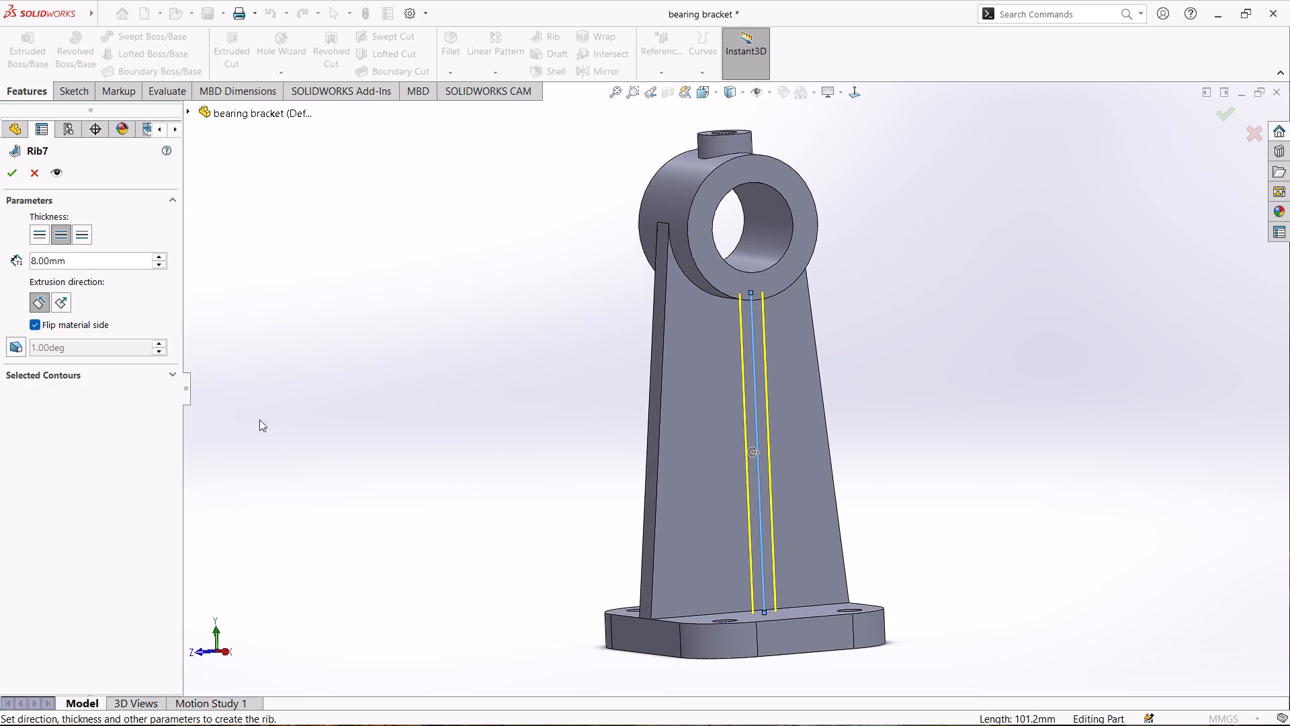
left_click(9, 174)
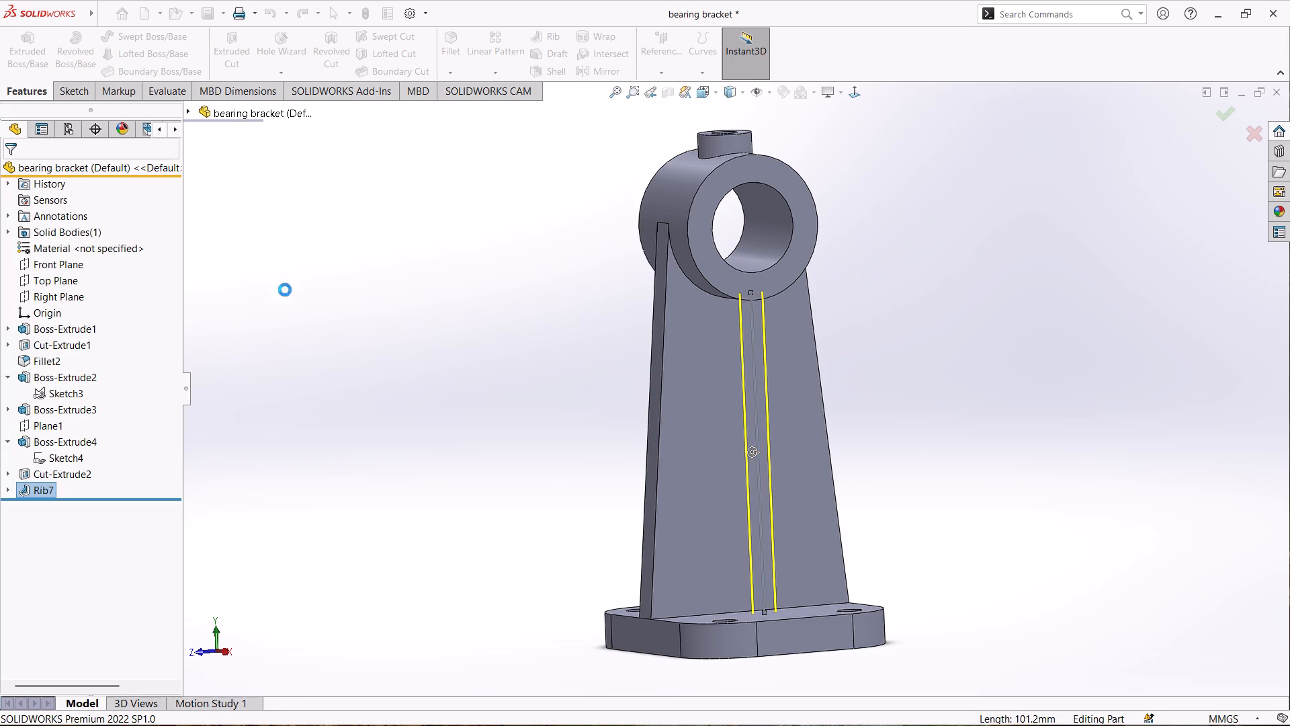
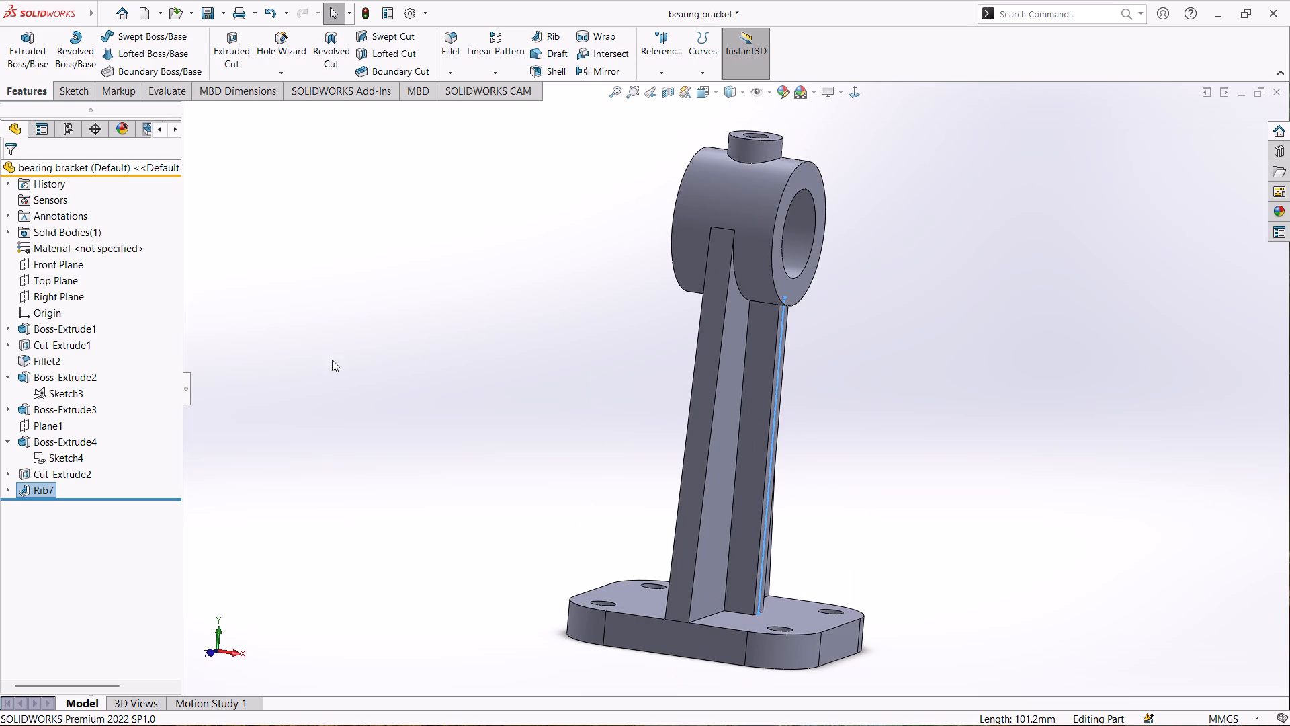
Start a Fillet on the short bottom edge of the new rib where it meets the base plate.
left_click(437, 386)
scroll(854, 397, "down", 1)
scroll(854, 397, "up", 1)
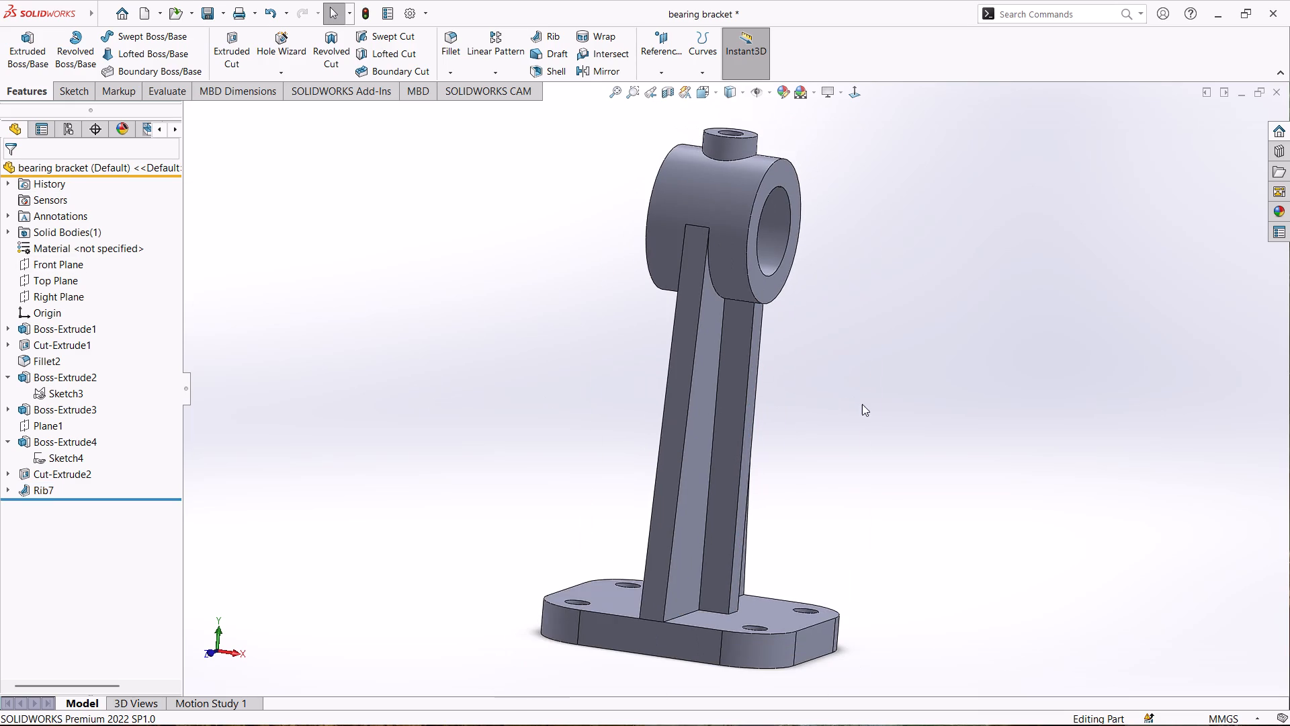
middle_click_drag(862, 405, 807, 440)
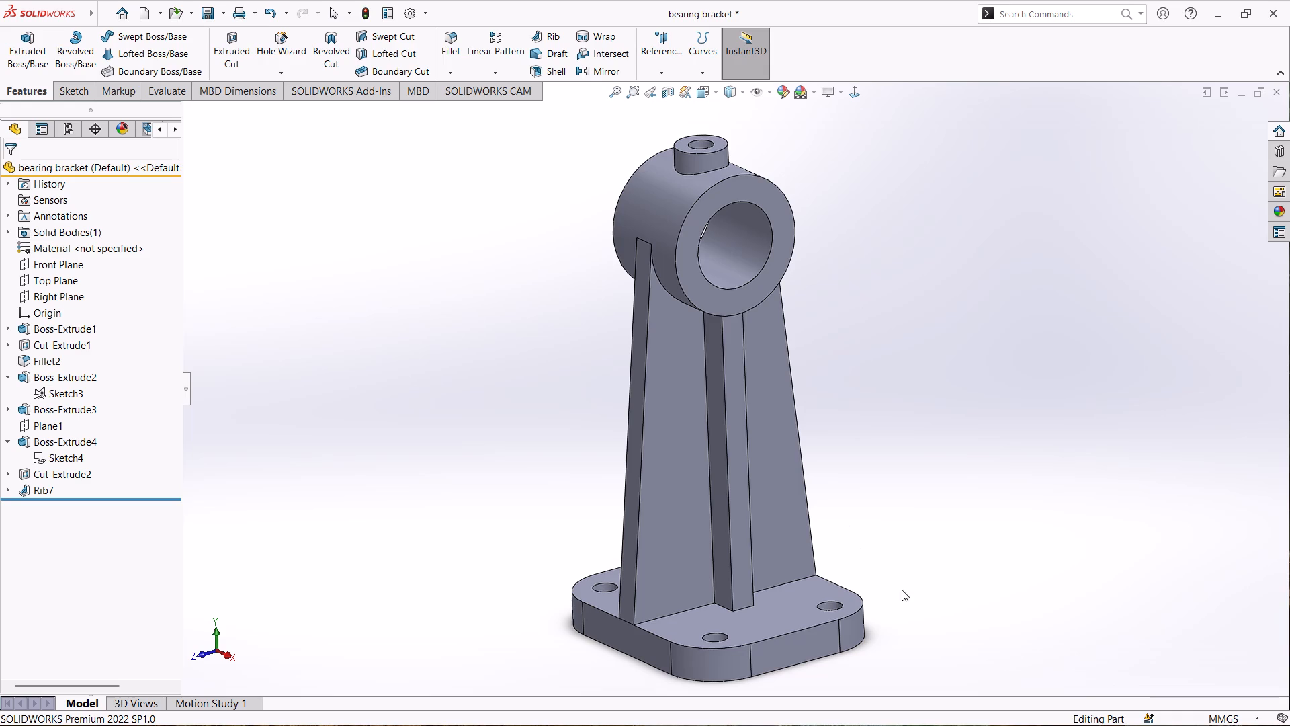
left_click(747, 608)
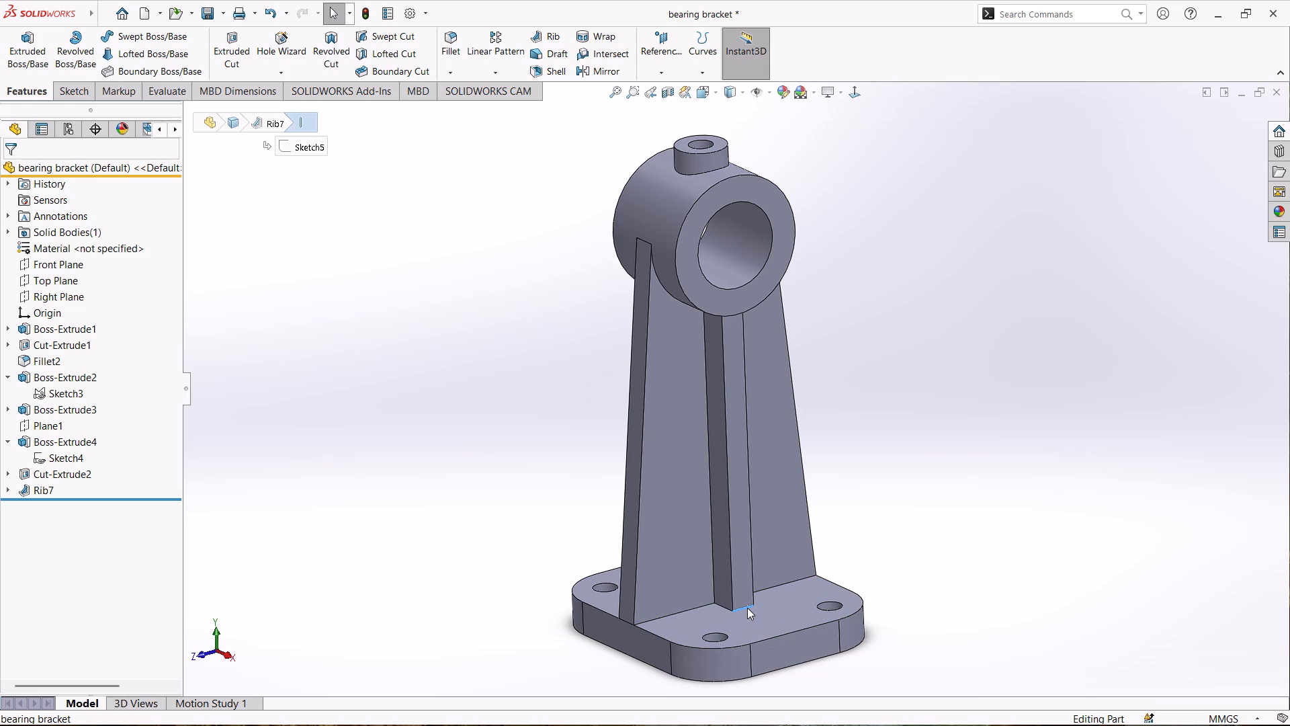
left_click(868, 569)
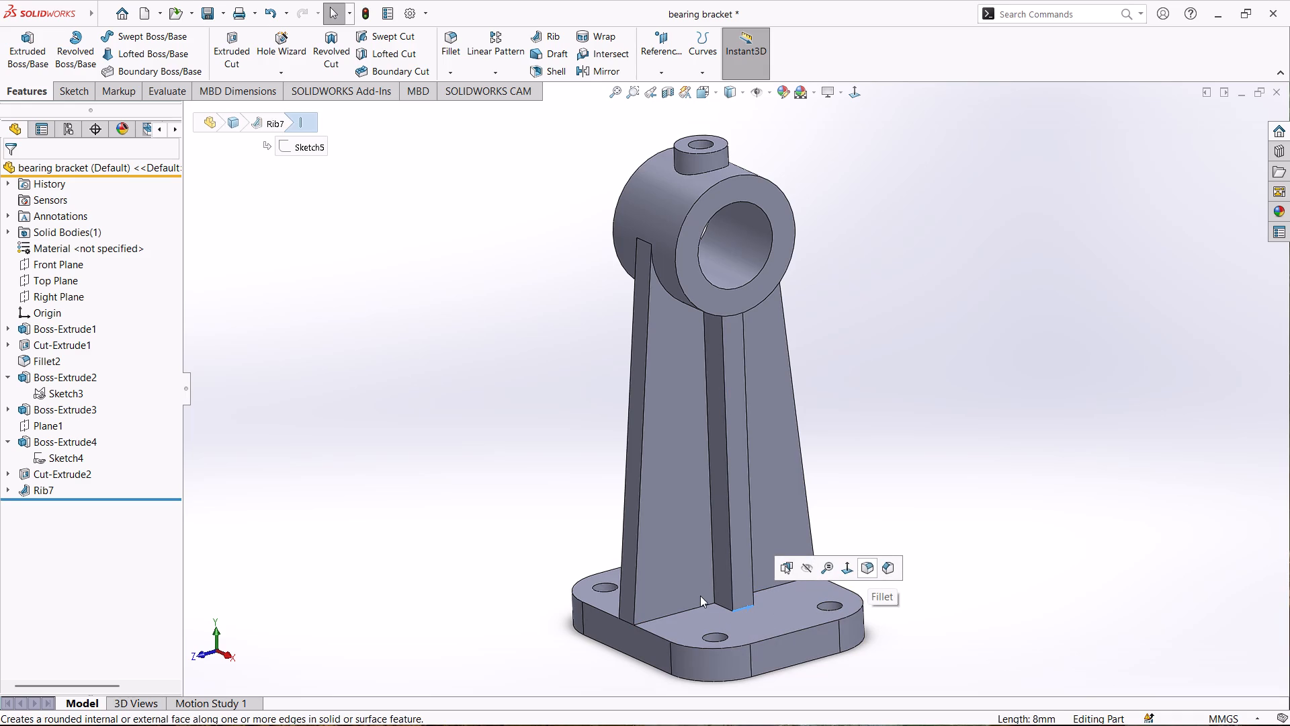
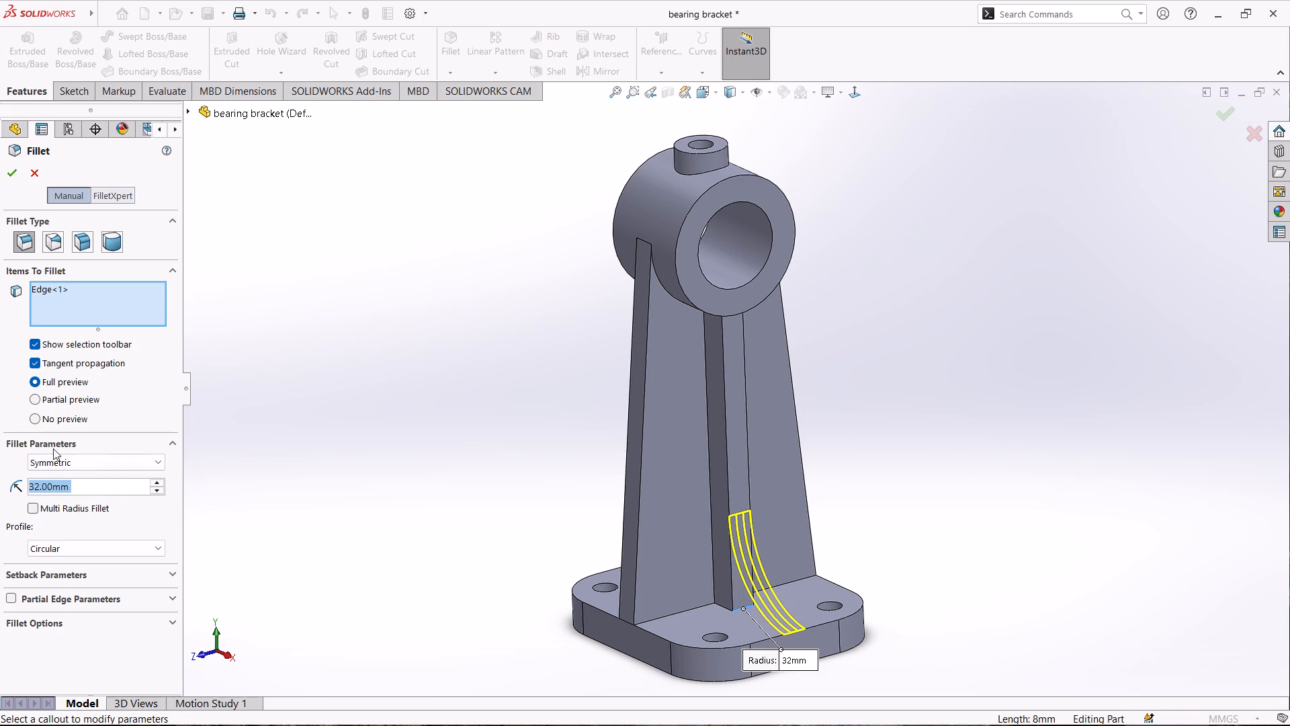
Apply the symmetric 32 mm fillet to the rib's bottom edge at the base plate.
left_click(7, 174)
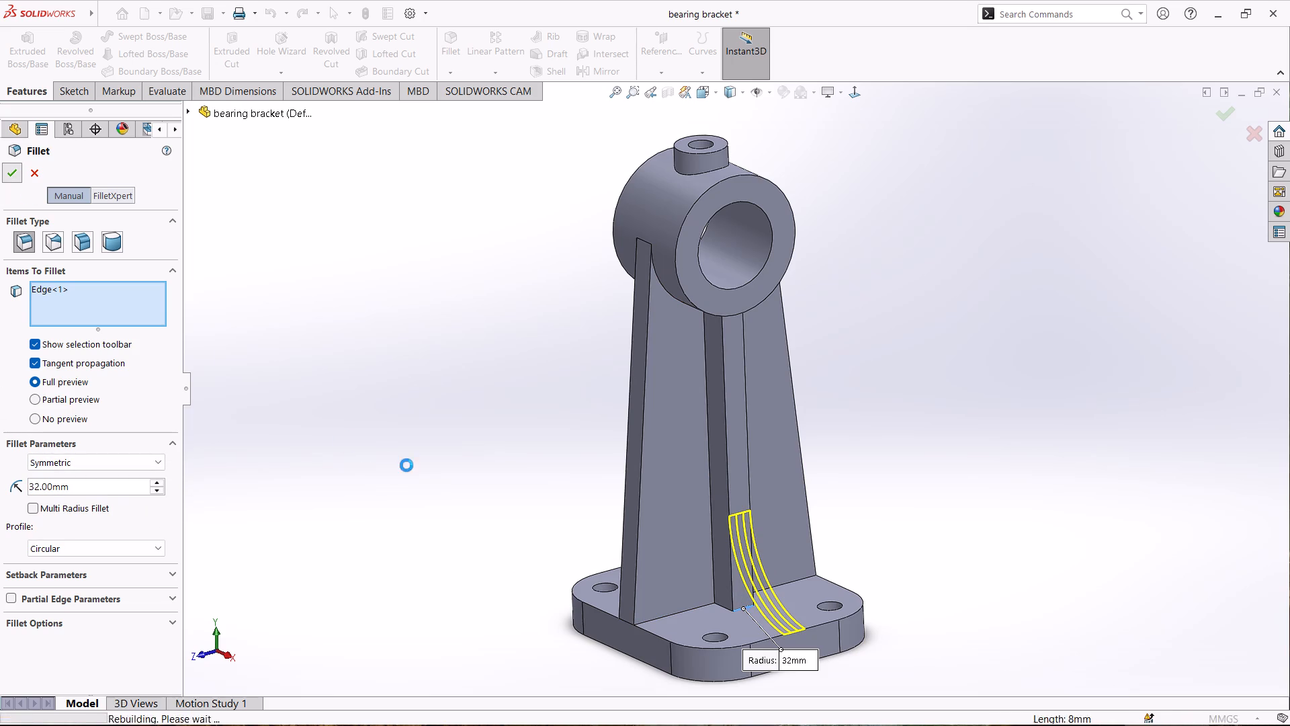
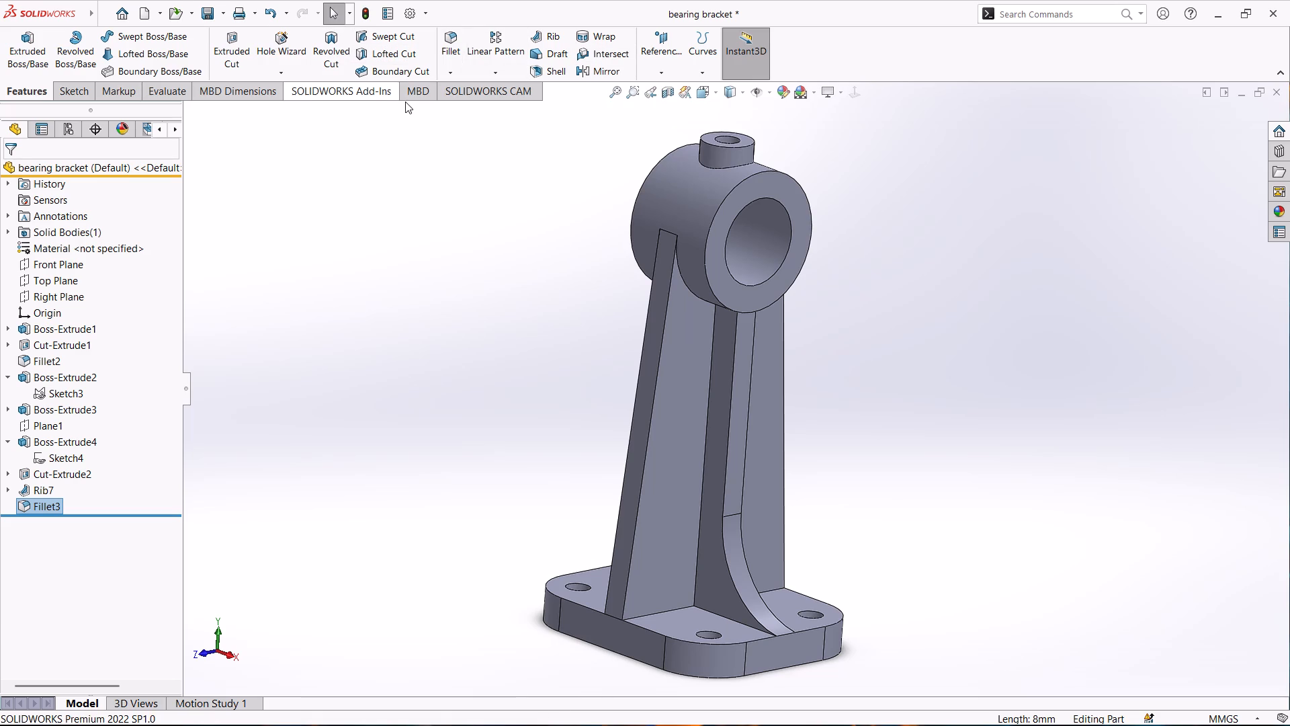
Set up a Mirror of the rib's bottom fillet feature, leaving no individual faces selected to mirror.
left_click(492, 69)
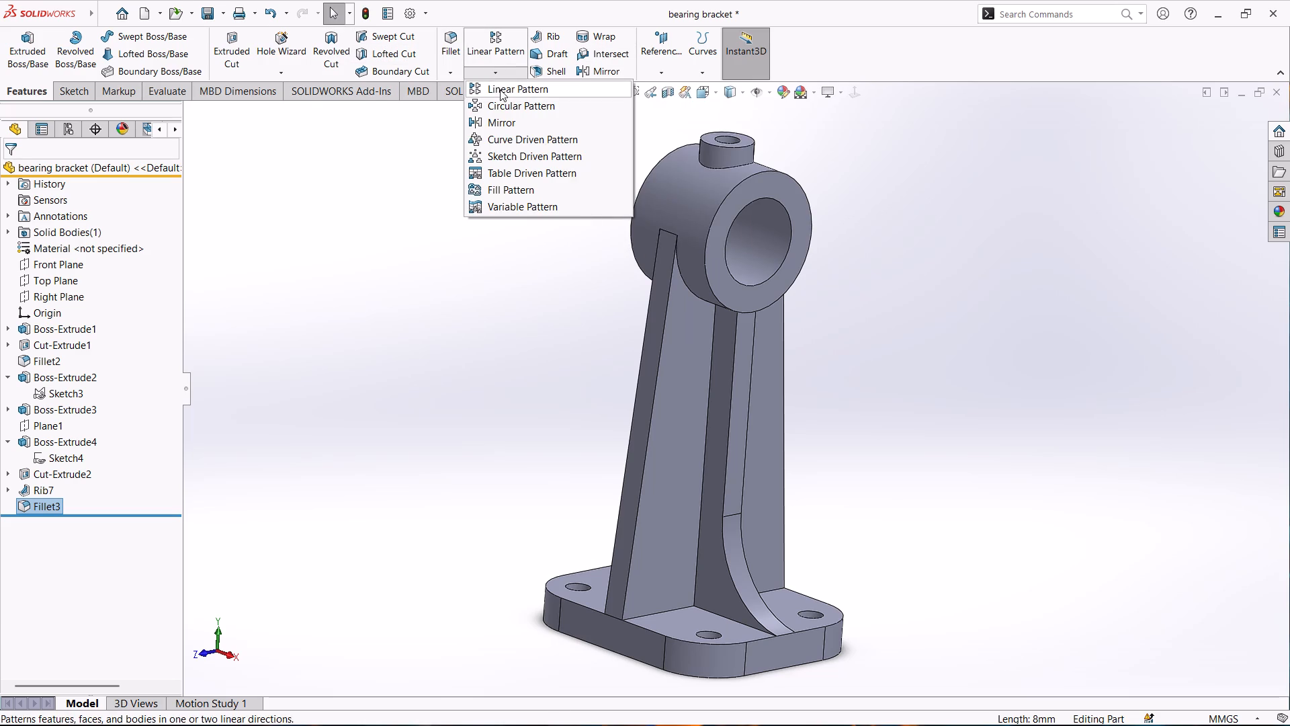
left_click(504, 117)
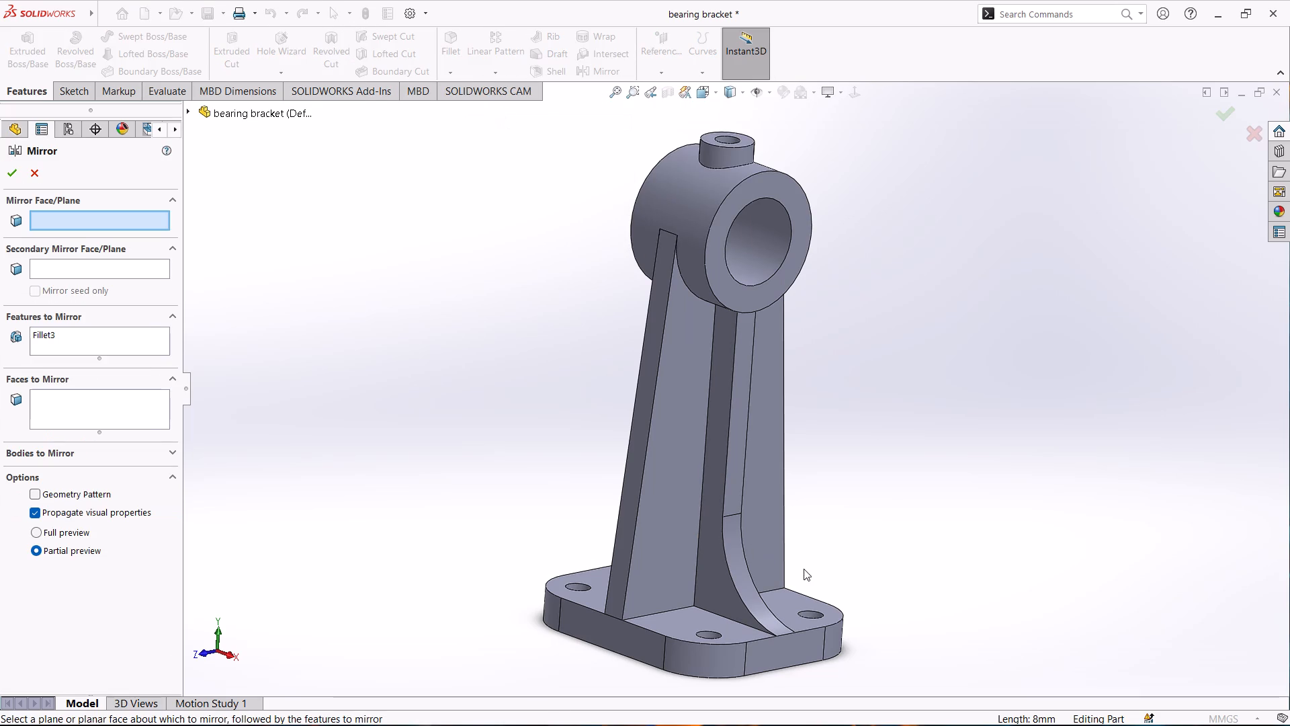
left_click(122, 407)
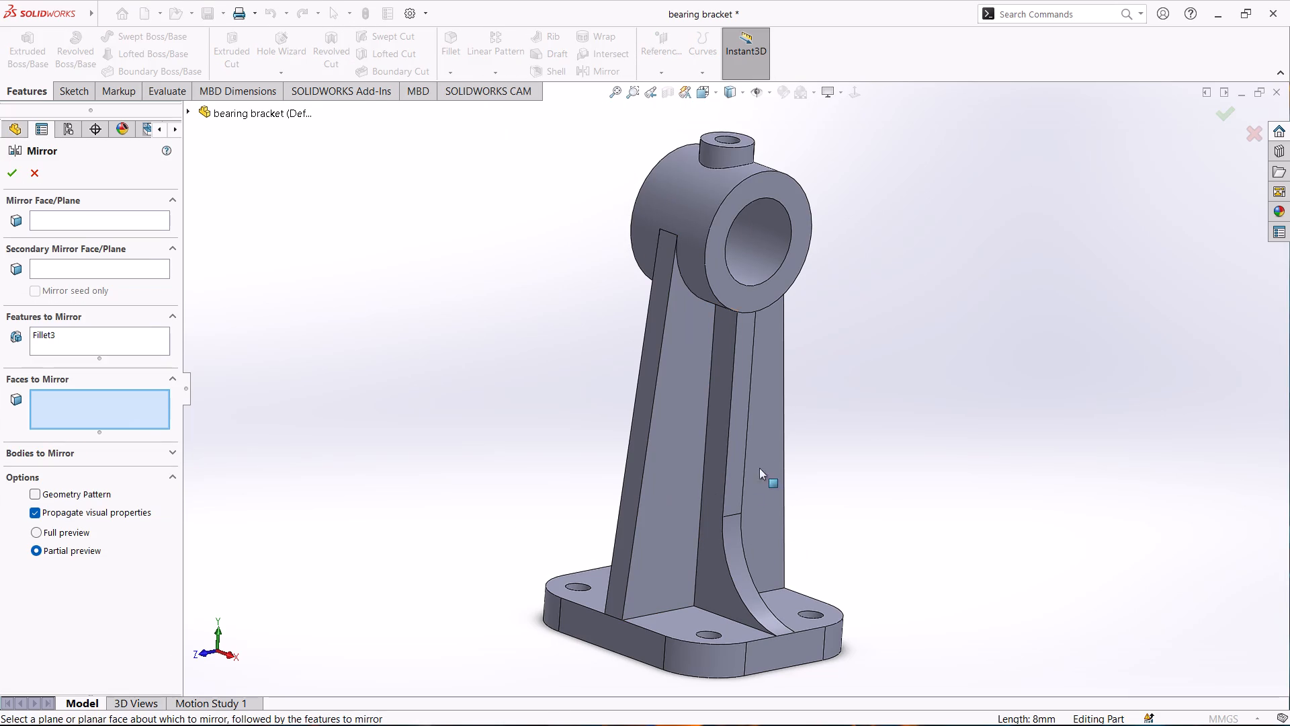
left_click(729, 448)
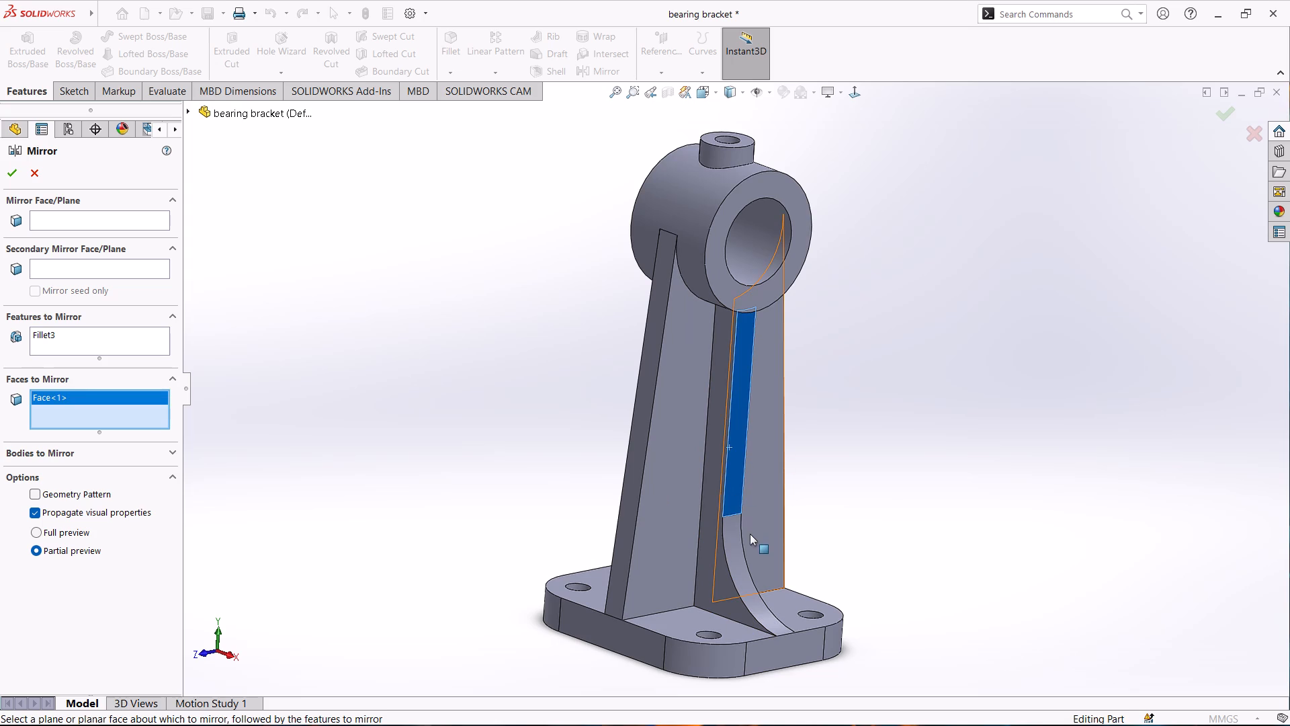
left_click(101, 395)
right_click(101, 395)
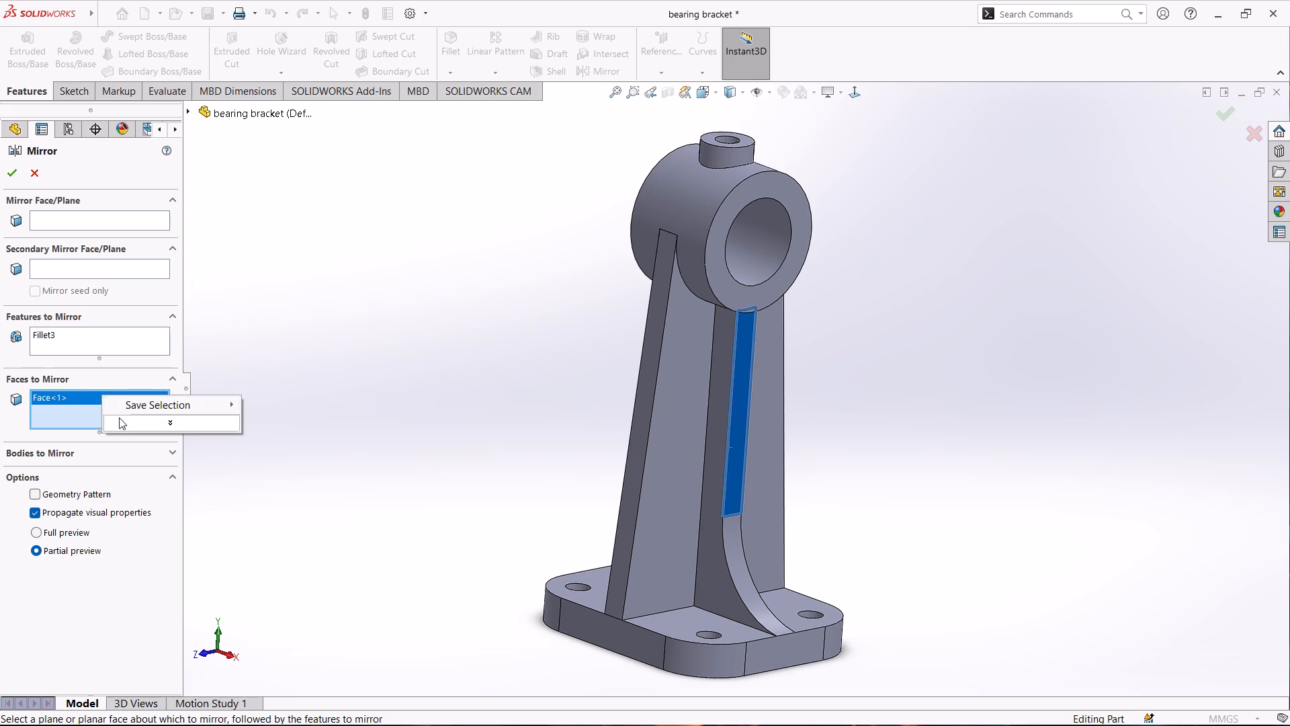
left_click(122, 419)
left_click(154, 425)
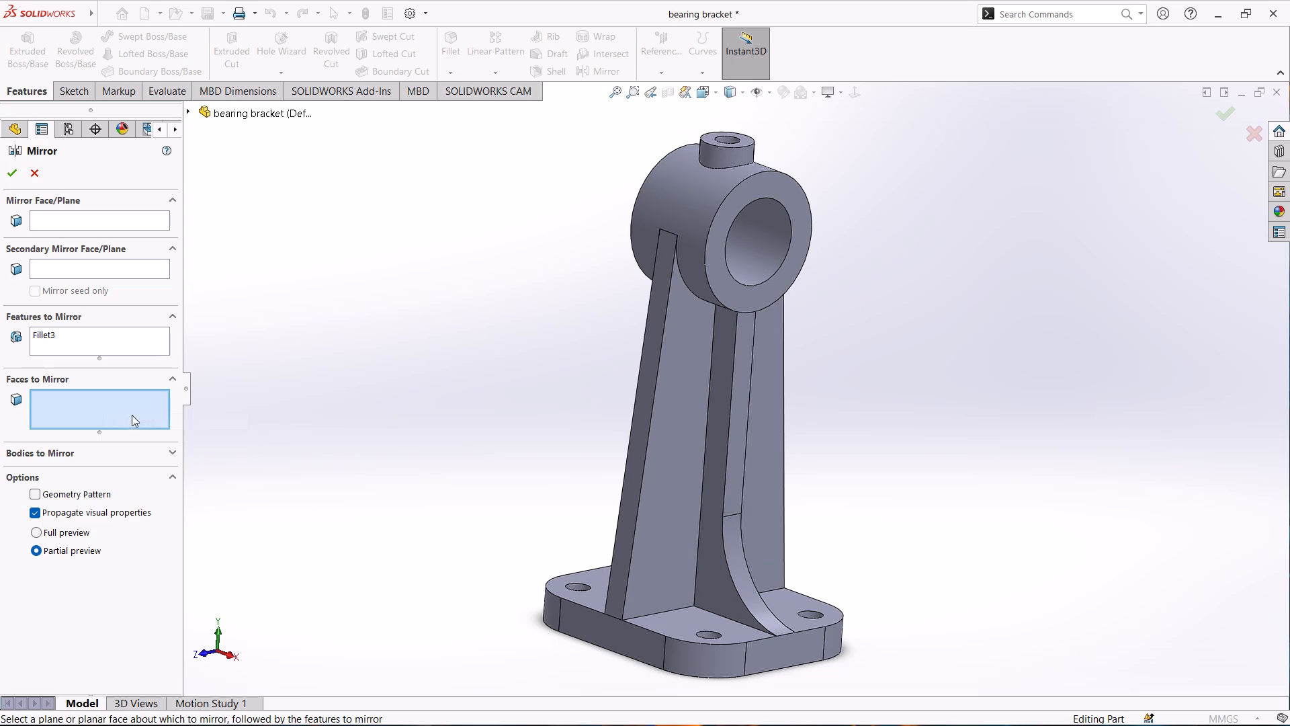
left_click(191, 109)
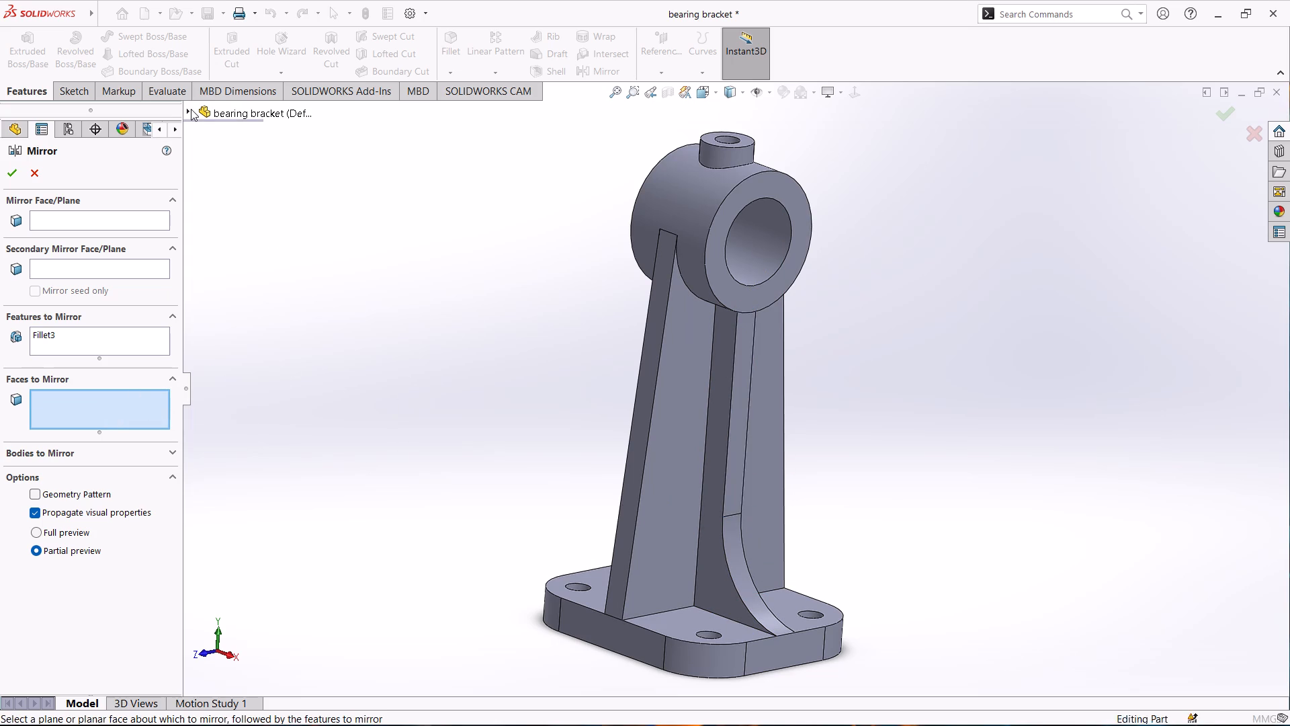
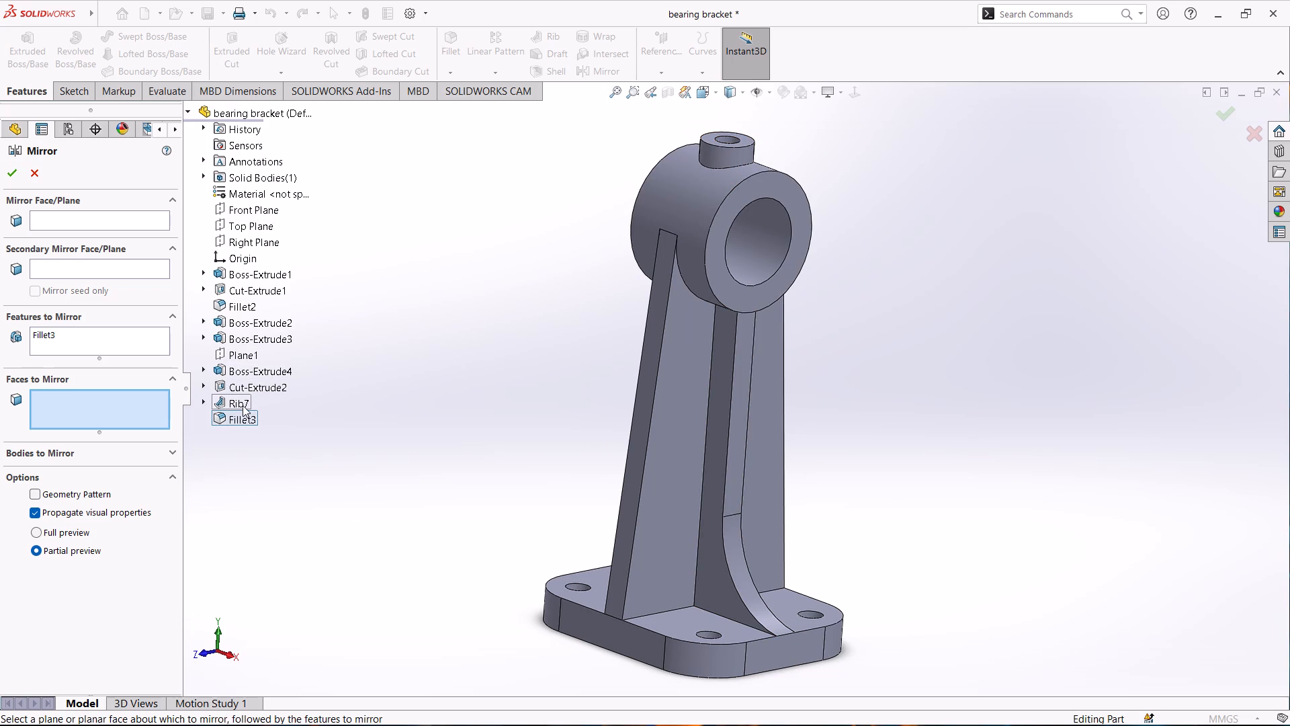
Replace the fillet-only selection with Rib7 and Fillet3, and mirror both features about the Right Plane.
left_click(241, 415)
left_click(107, 338)
right_click(107, 338)
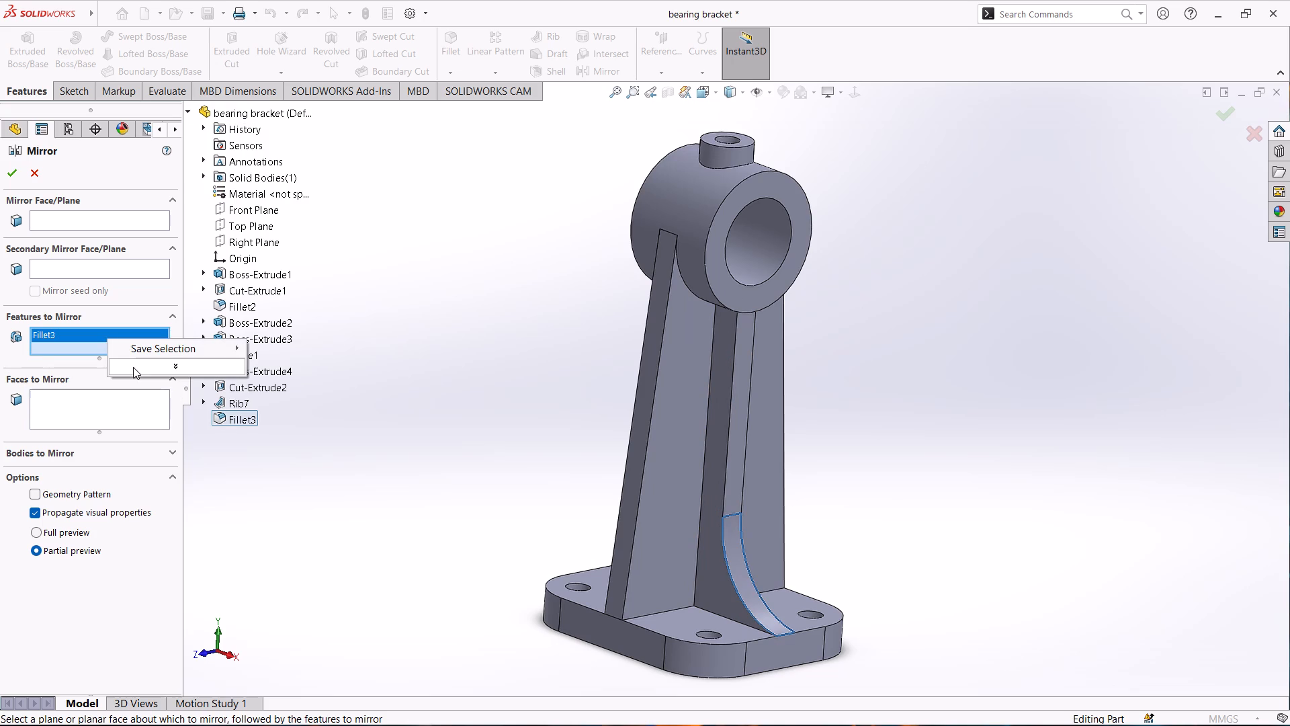
left_click(138, 370)
left_click(166, 370)
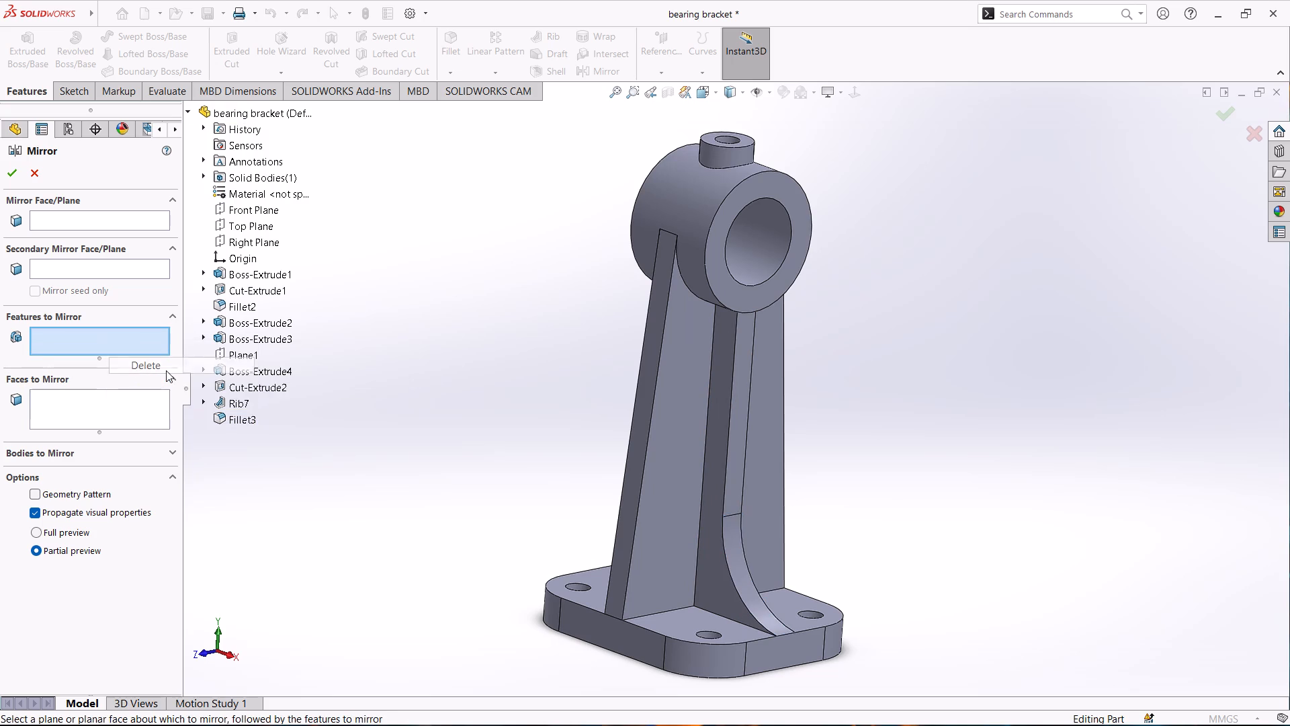
left_click(232, 403)
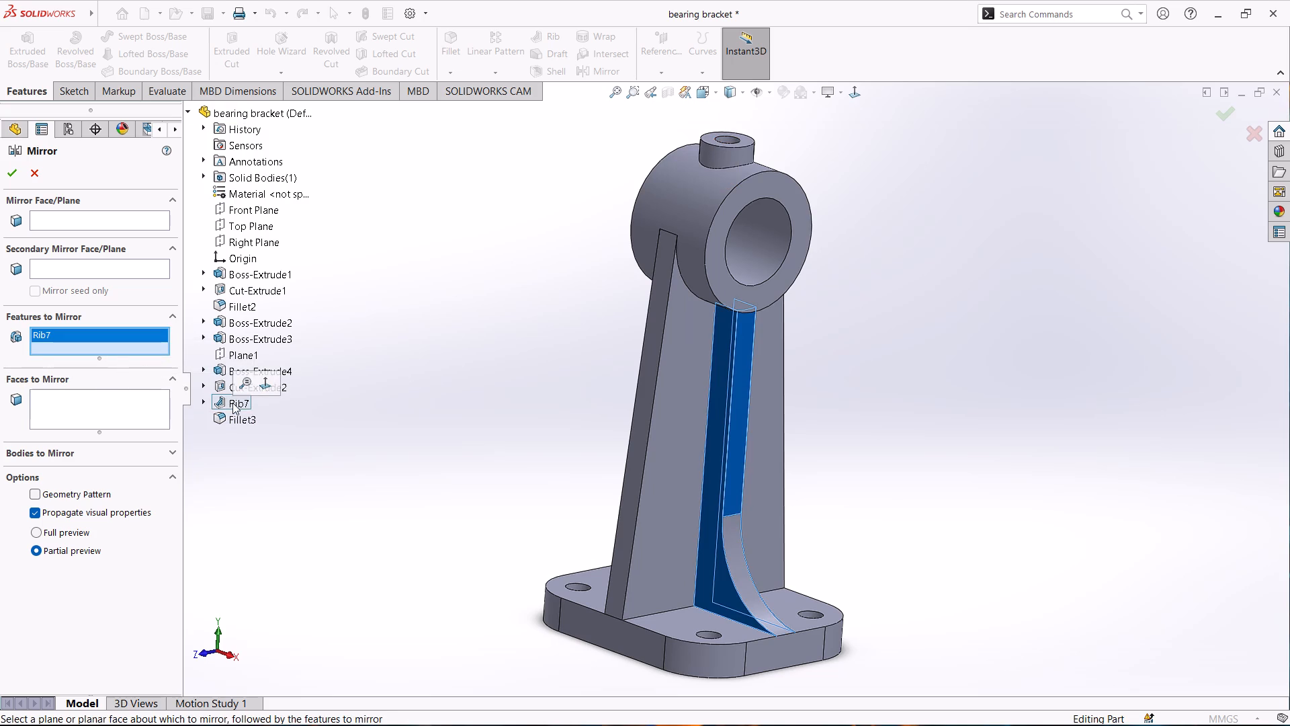
left_click(236, 419)
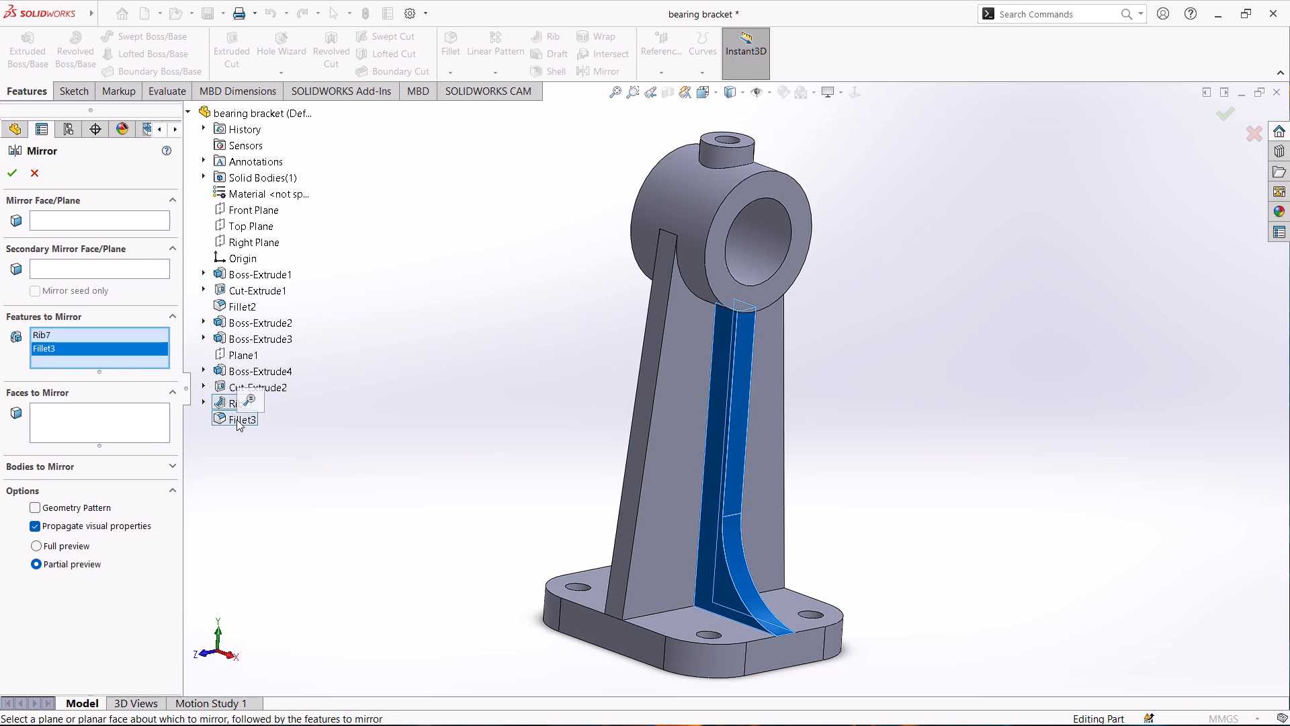
left_click(87, 214)
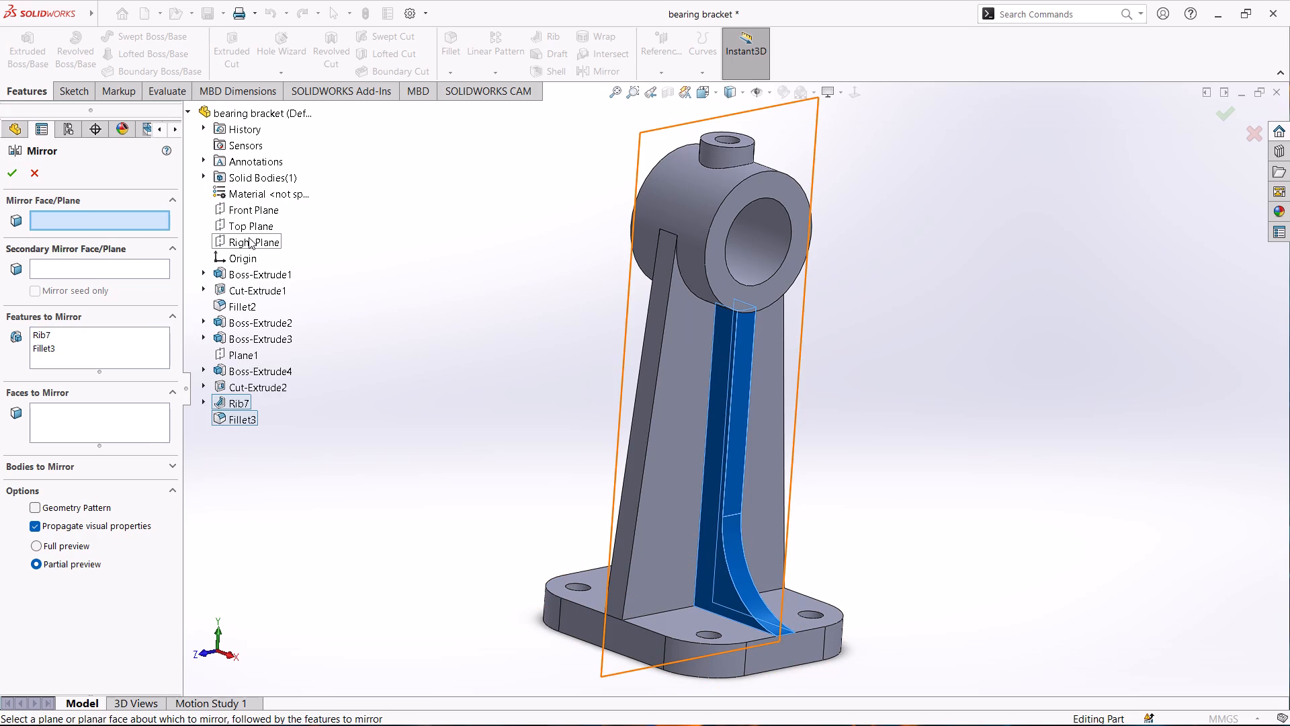
left_click(249, 237)
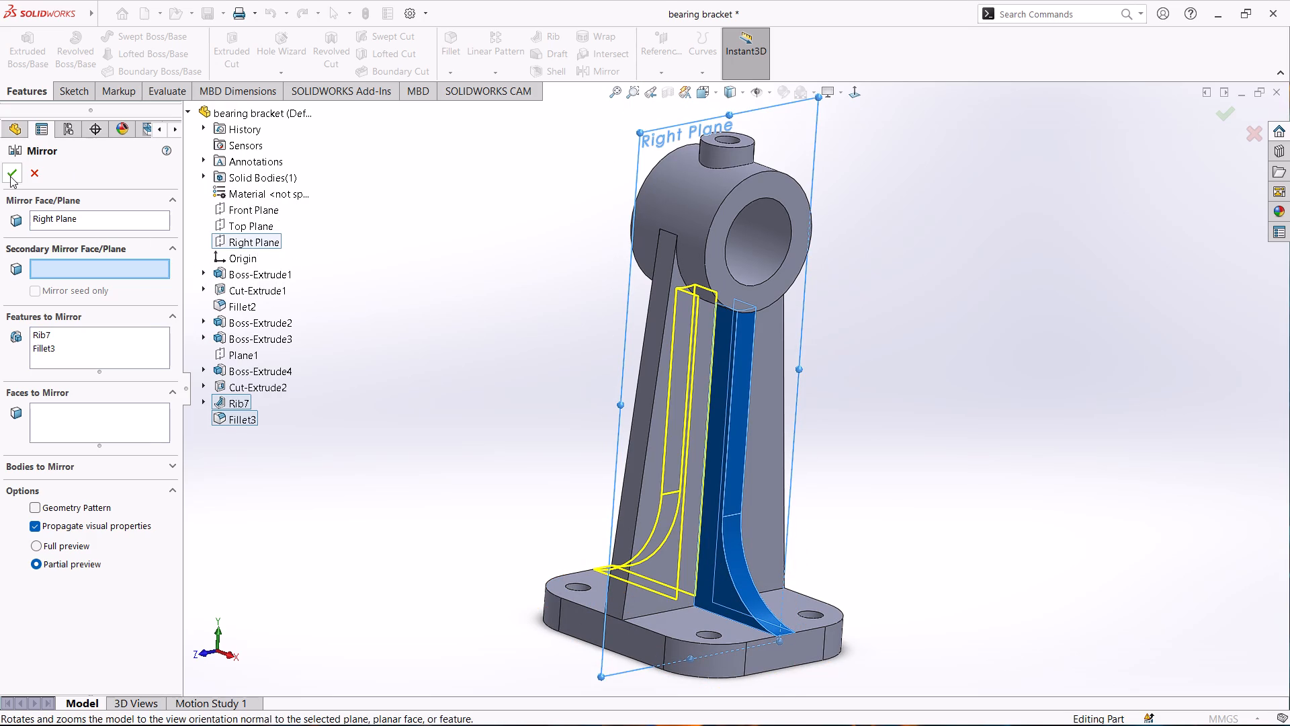
left_click(10, 176)
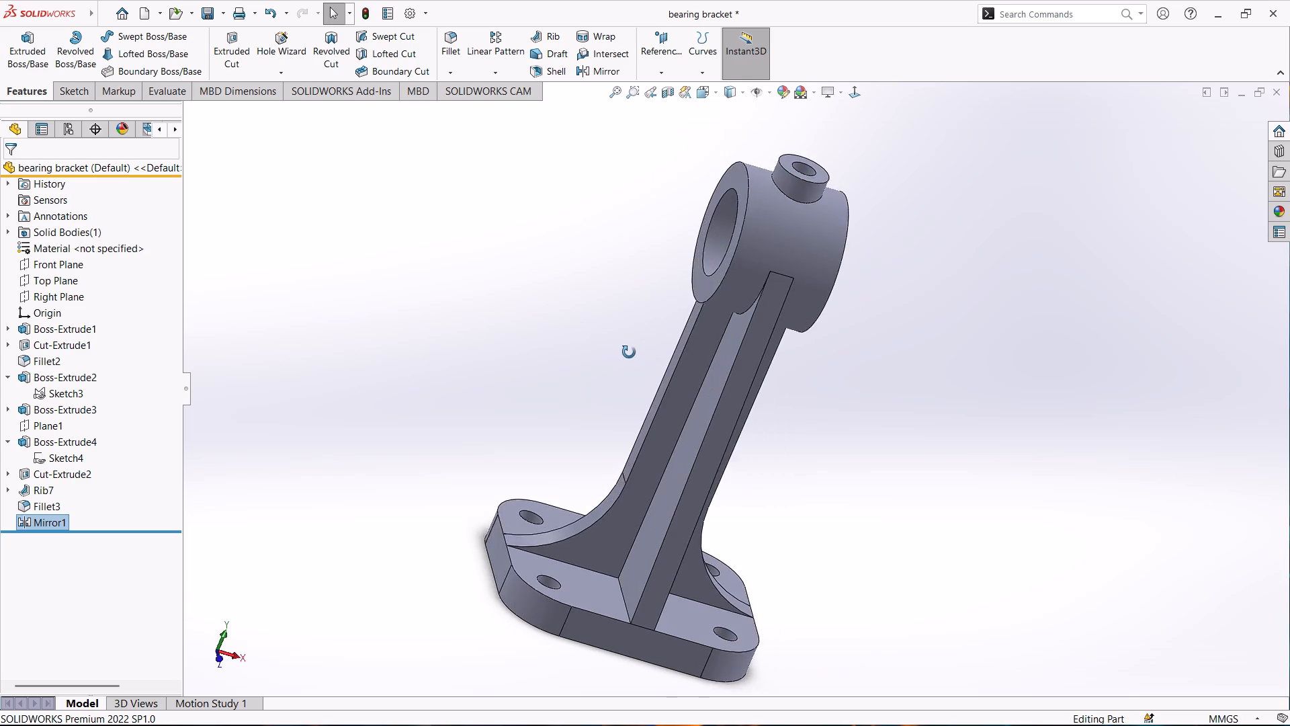
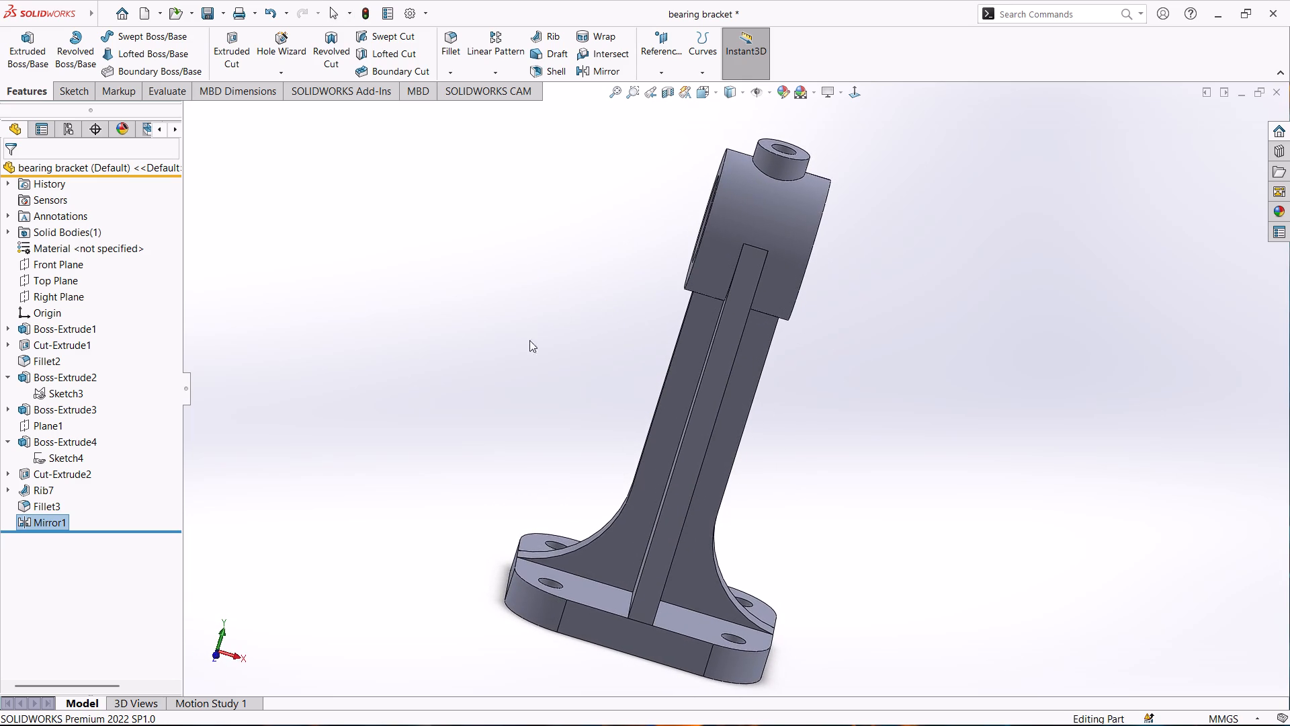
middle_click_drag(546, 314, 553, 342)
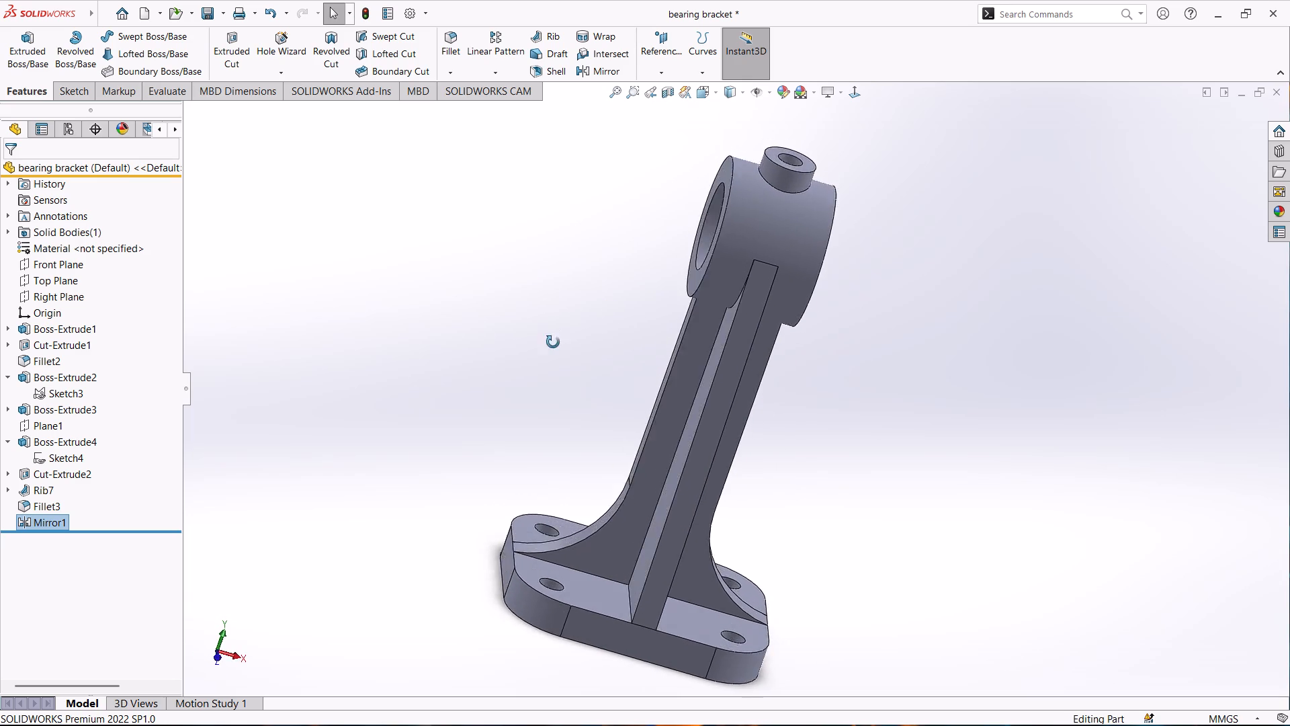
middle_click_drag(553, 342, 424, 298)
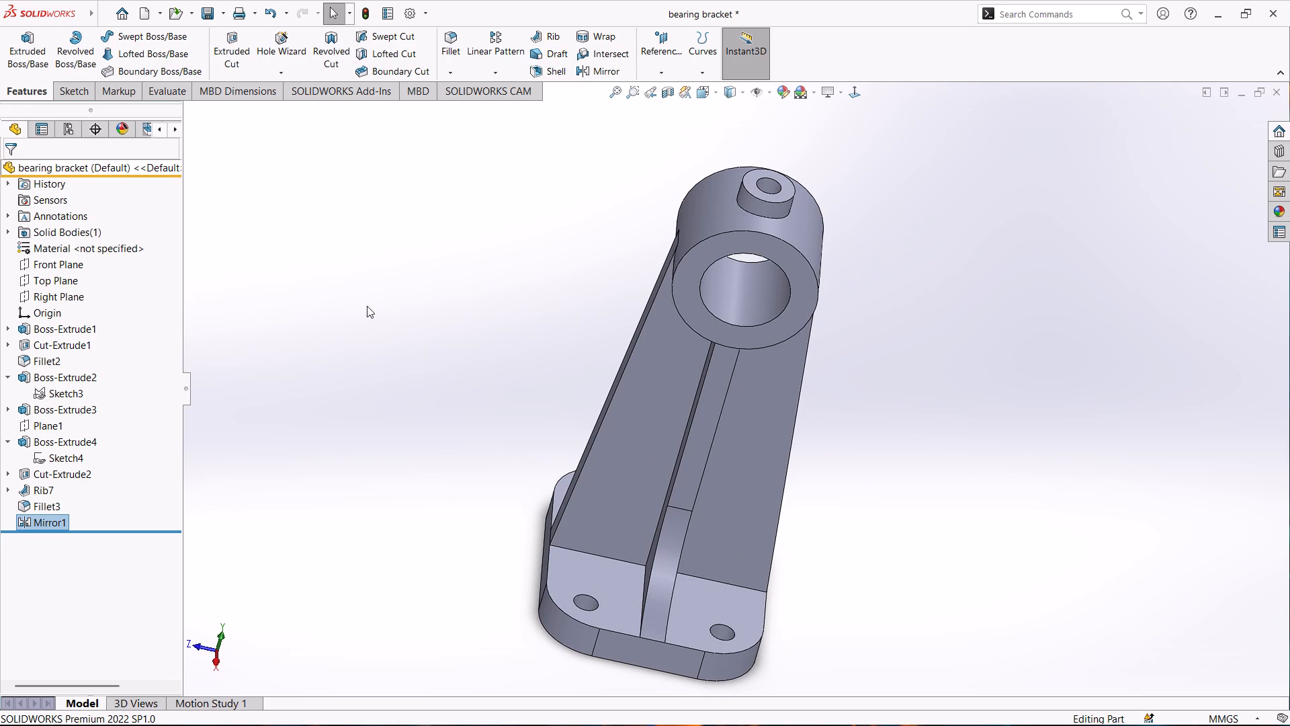
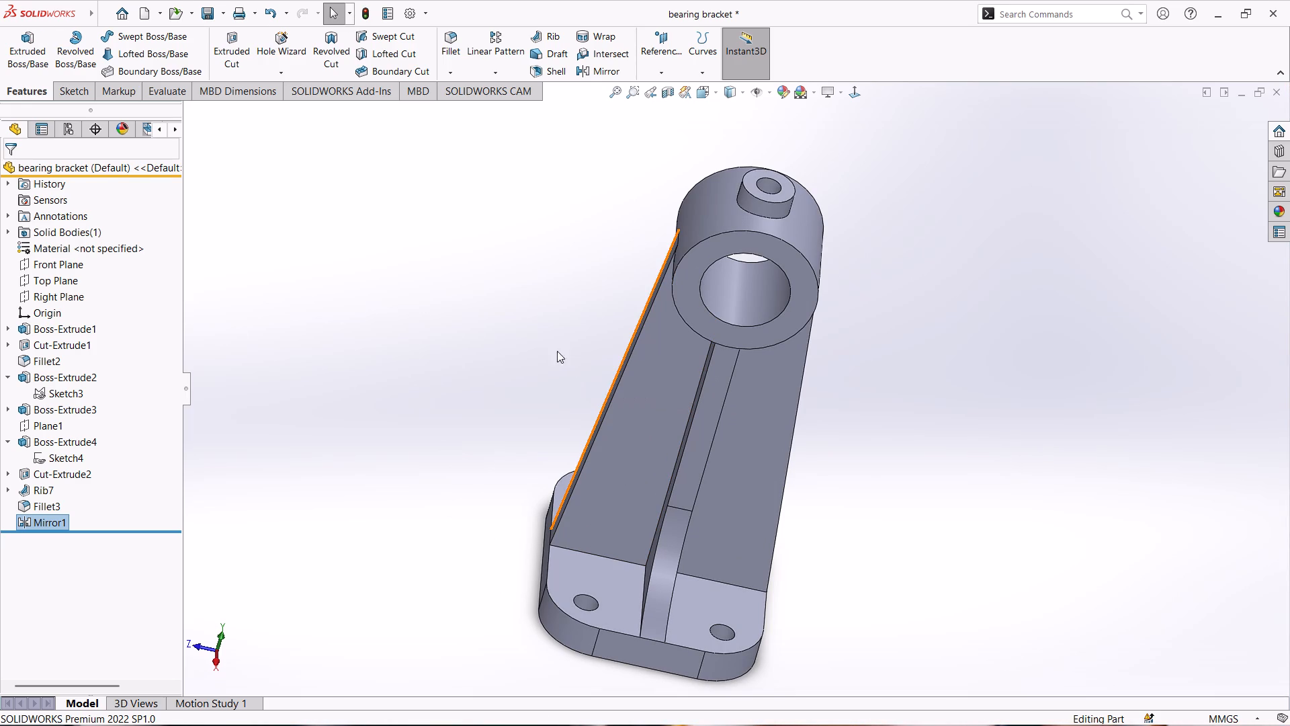
Save the bearing bracket part with its mirrored rib.
key("ctrl+s")
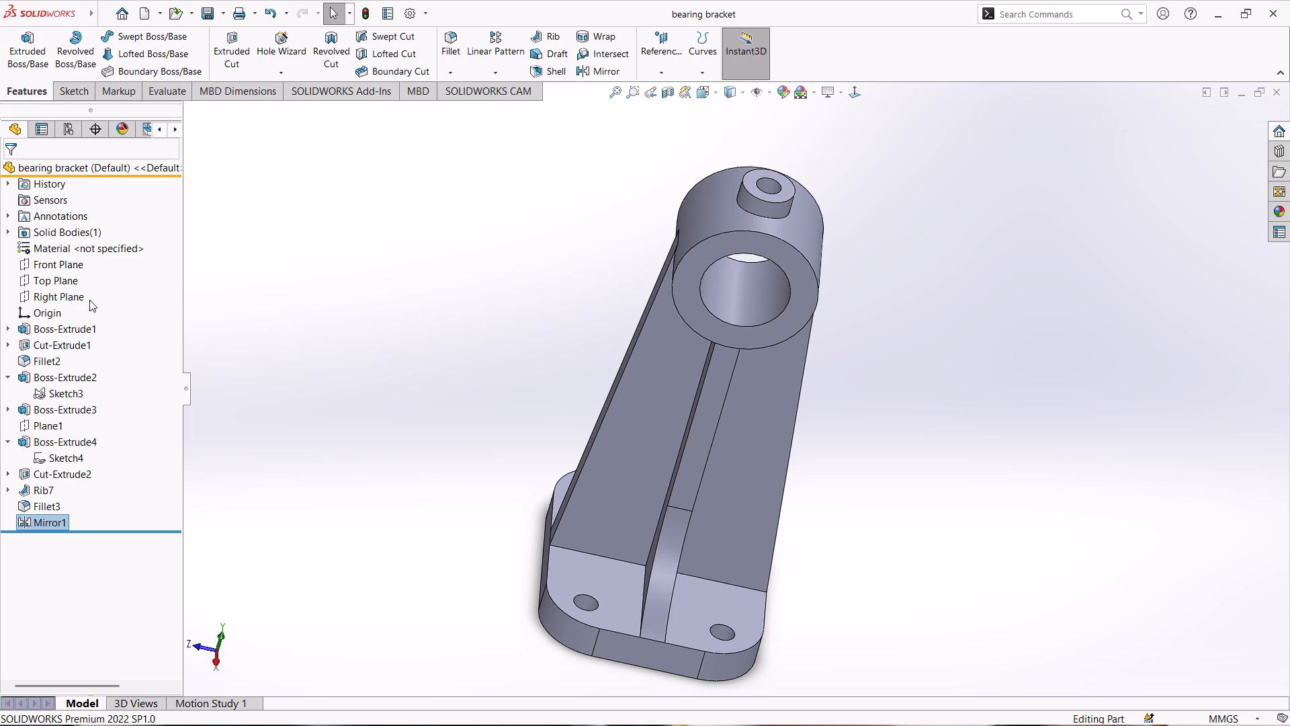
Orient the bracket view normal to the Right Plane.
left_click(75, 299)
left_click(91, 287)
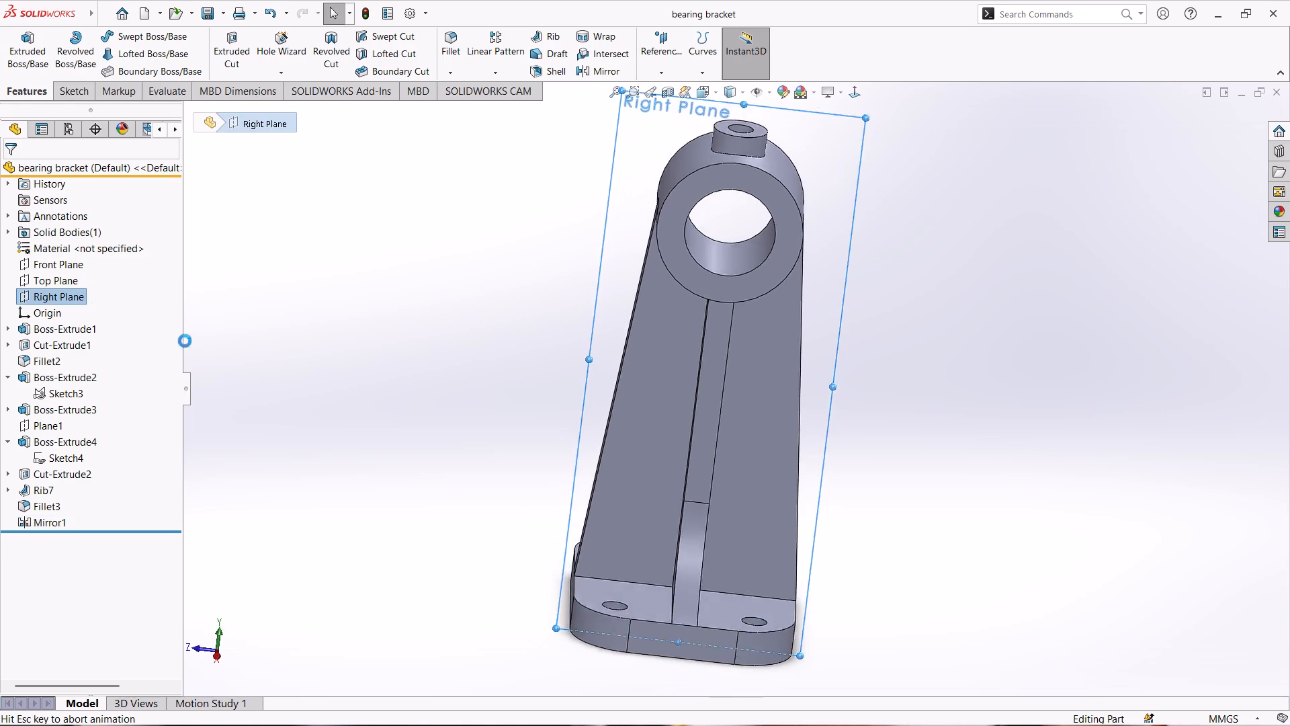
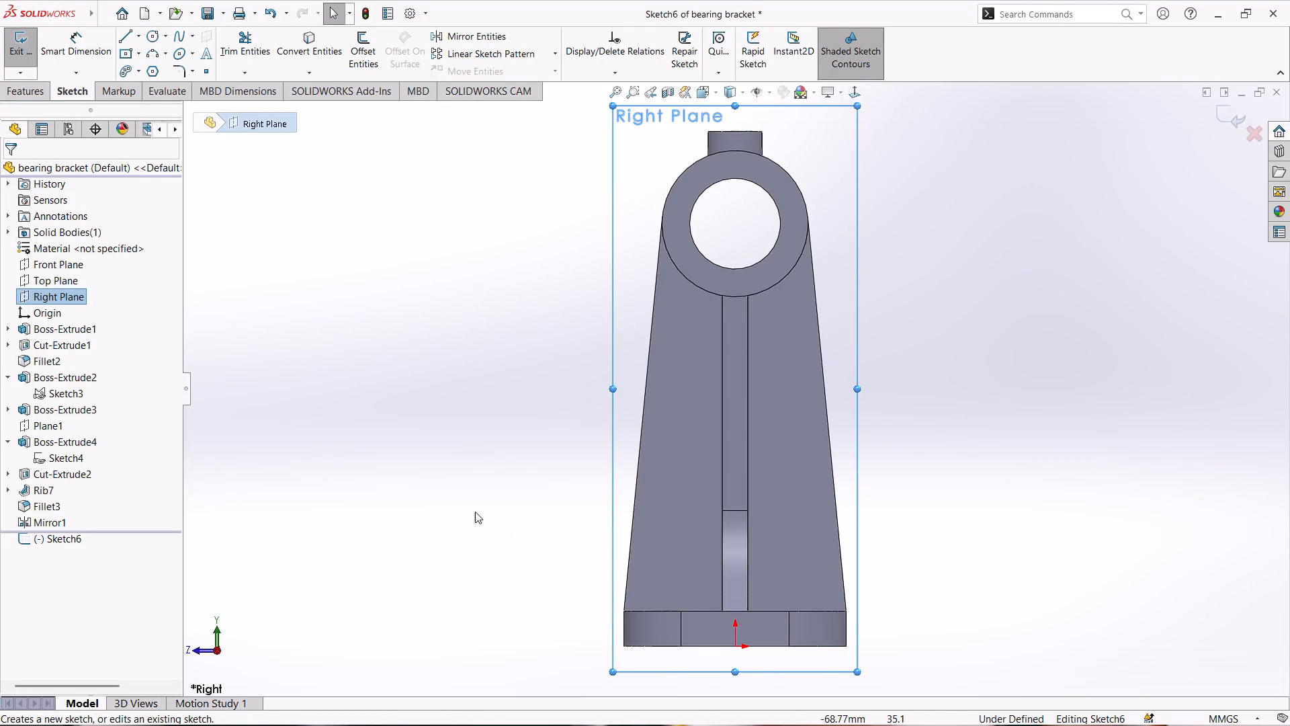
Sketch a circle on the Right Plane, centred on the ring boss's bore.
right_click_drag(396, 365, 495, 341)
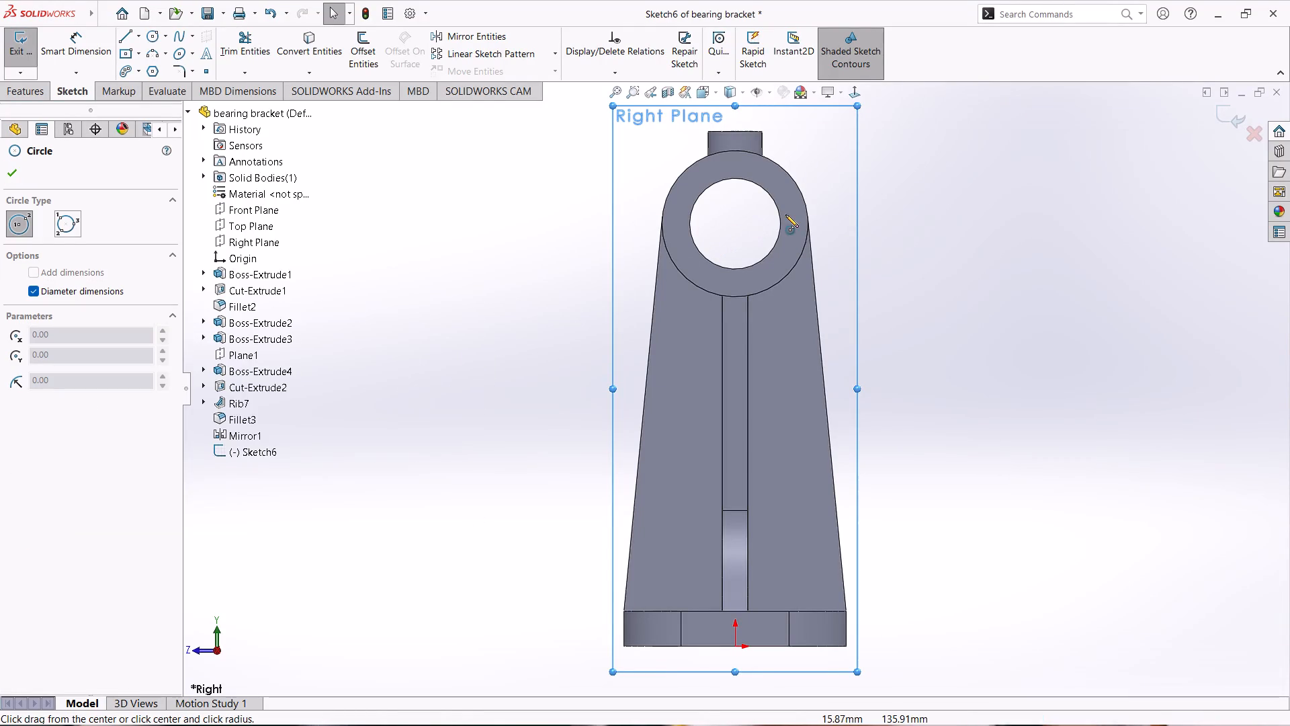
left_click(734, 220)
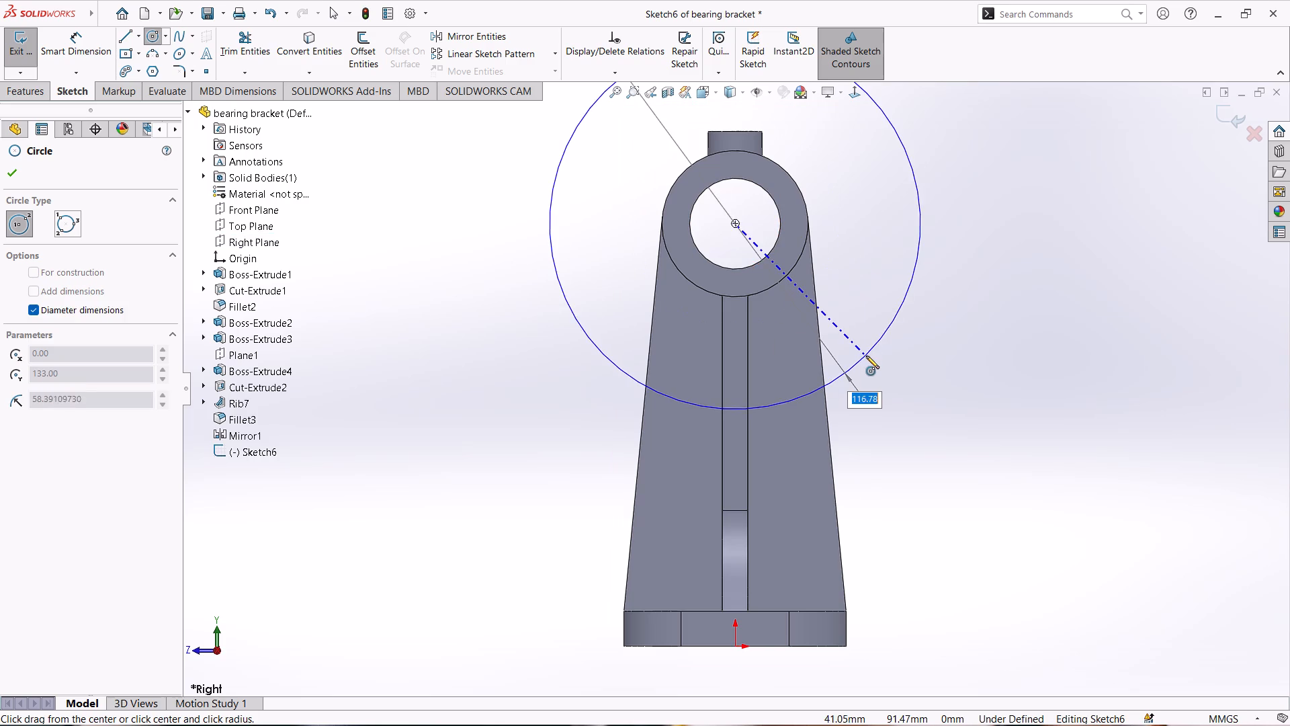
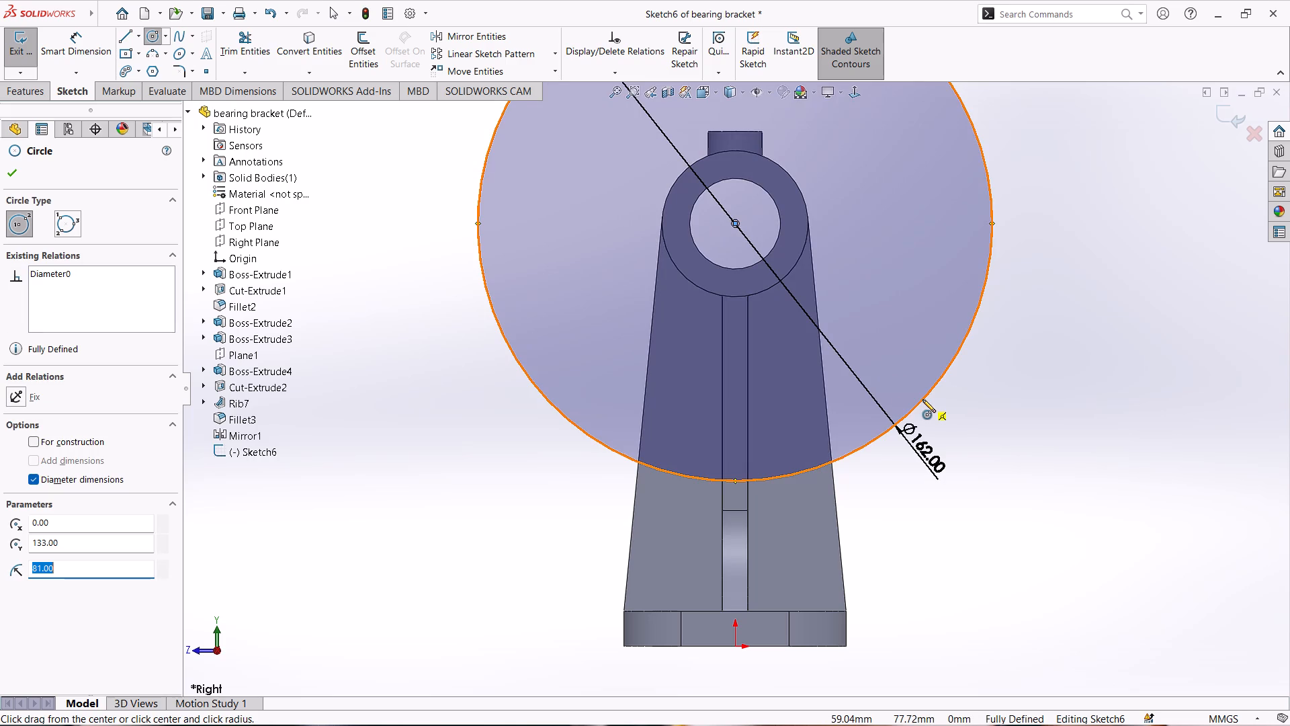
Convert the 162 mm diameter circle around the ring boss to construction geometry.
right_click(996, 415)
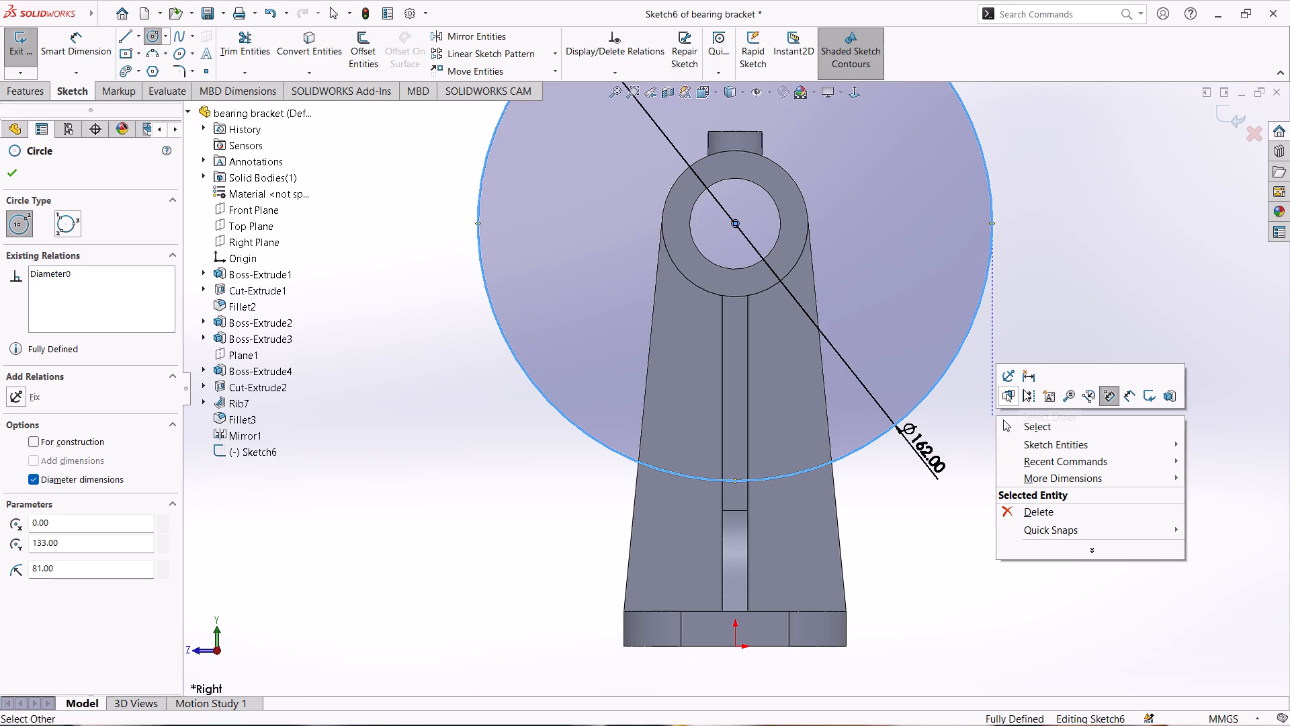
left_click(1024, 396)
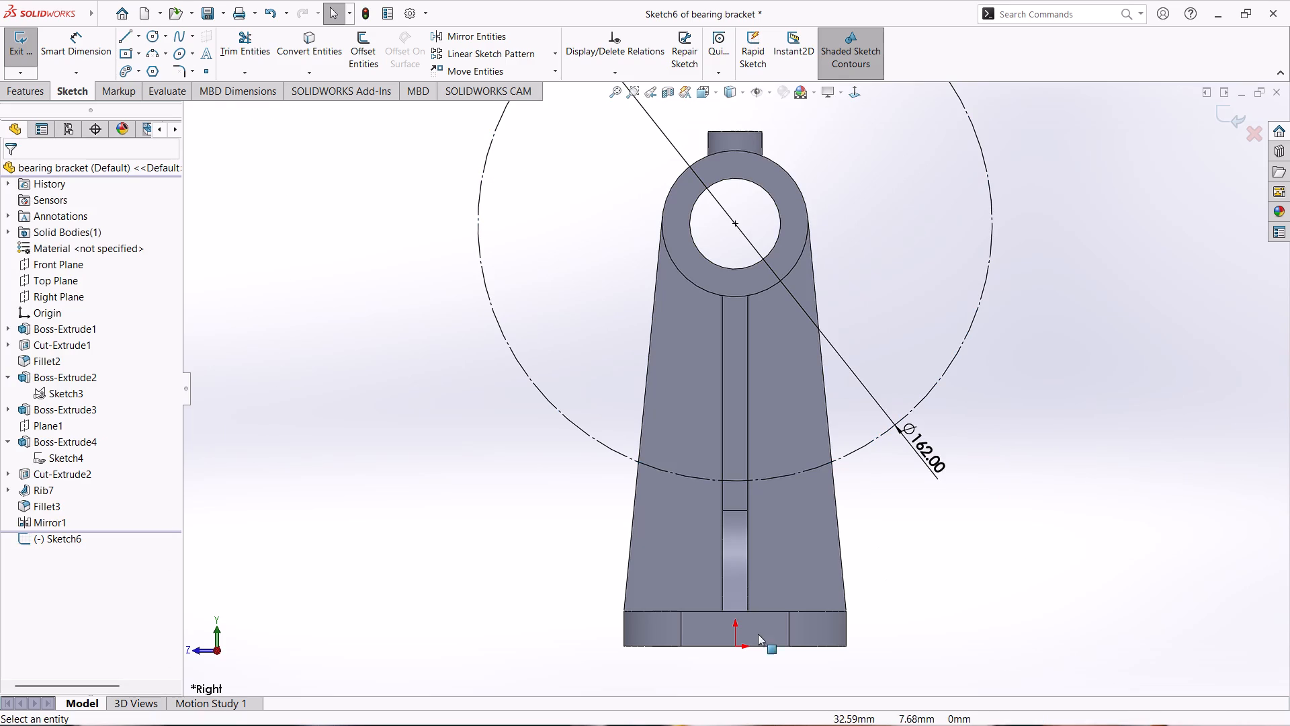
Sketch a small circle on the web beside the rib, centred on the lower arc of the construction circle.
right_click_drag(515, 495, 553, 499)
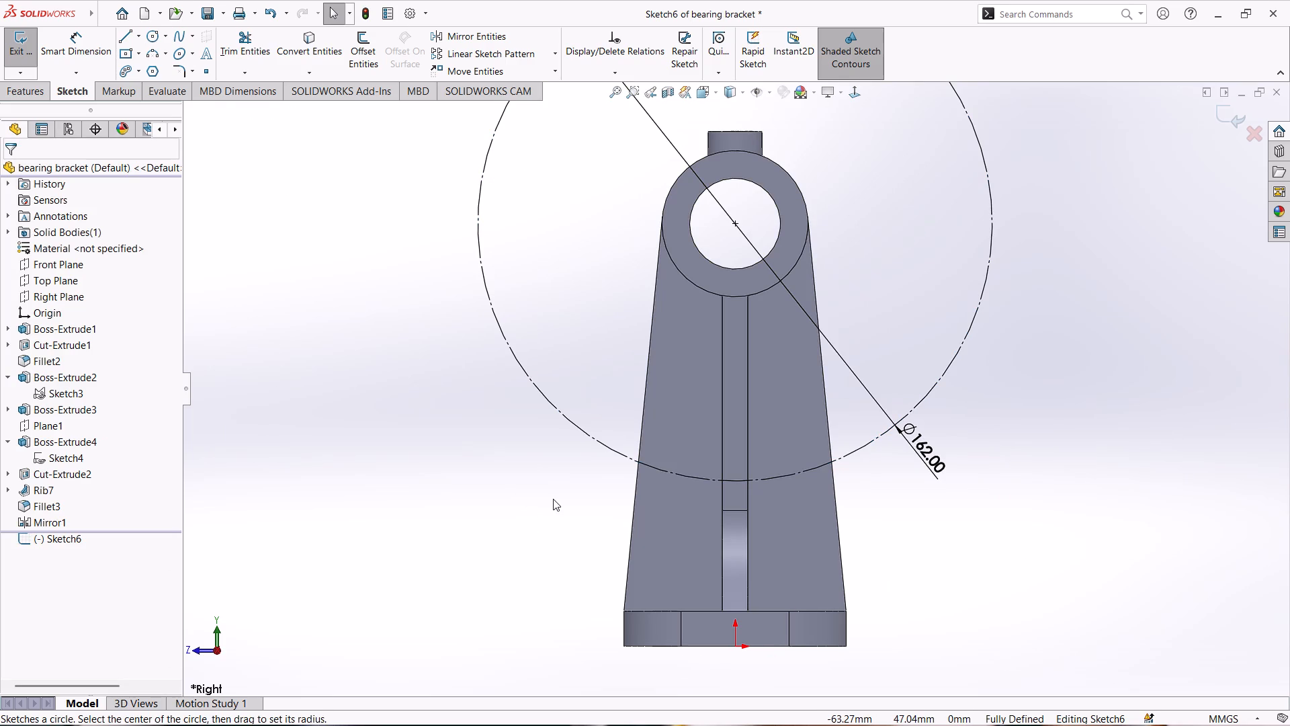
right_click_drag(553, 499, 587, 510)
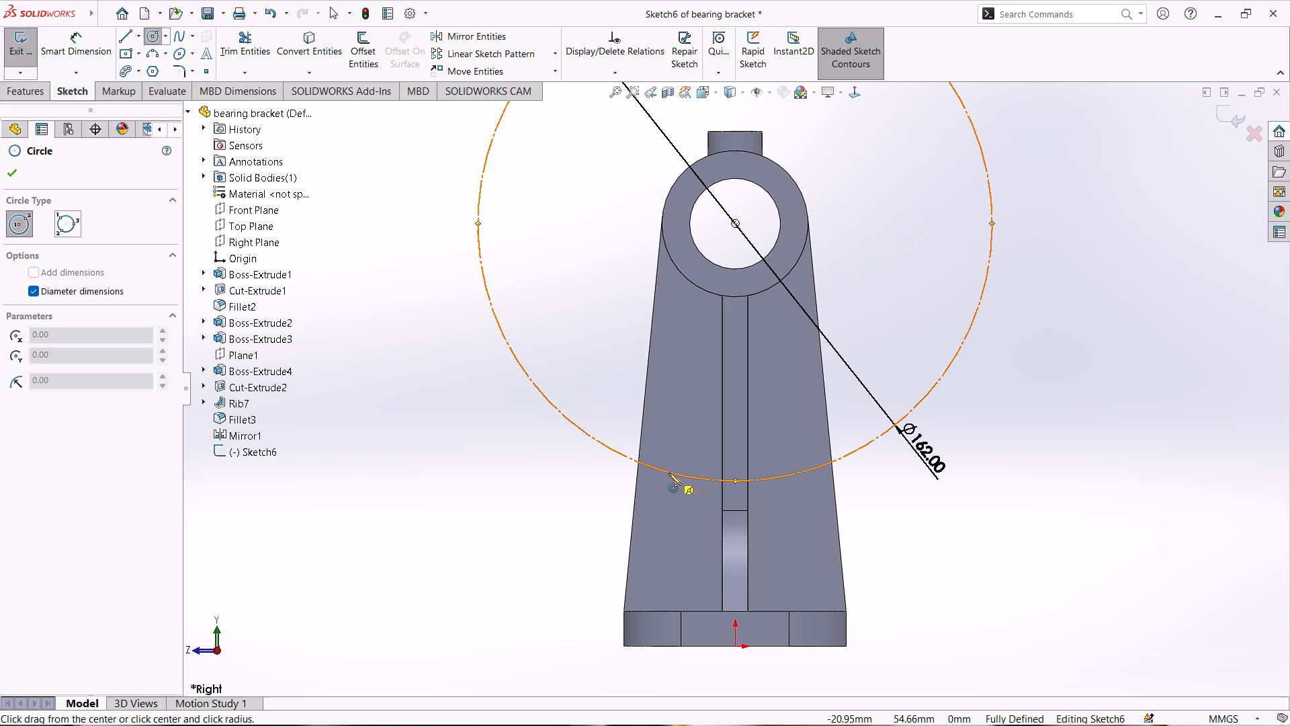
left_click(668, 473)
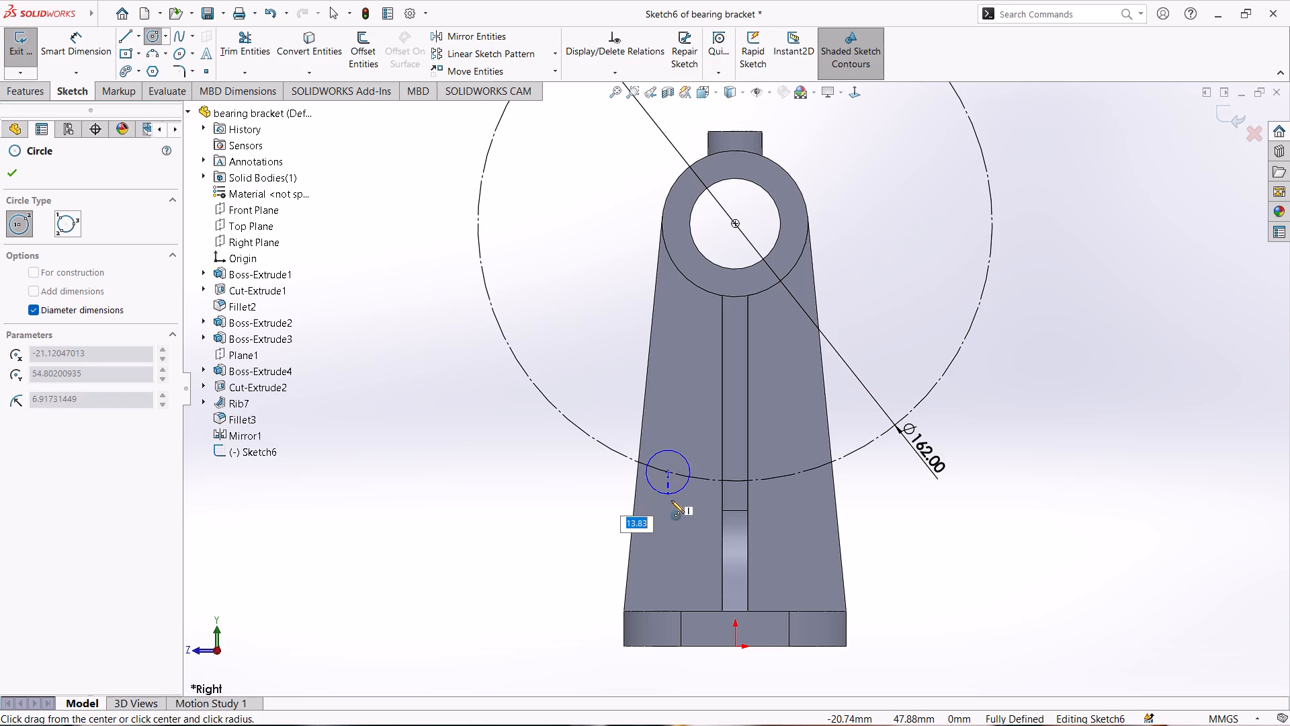
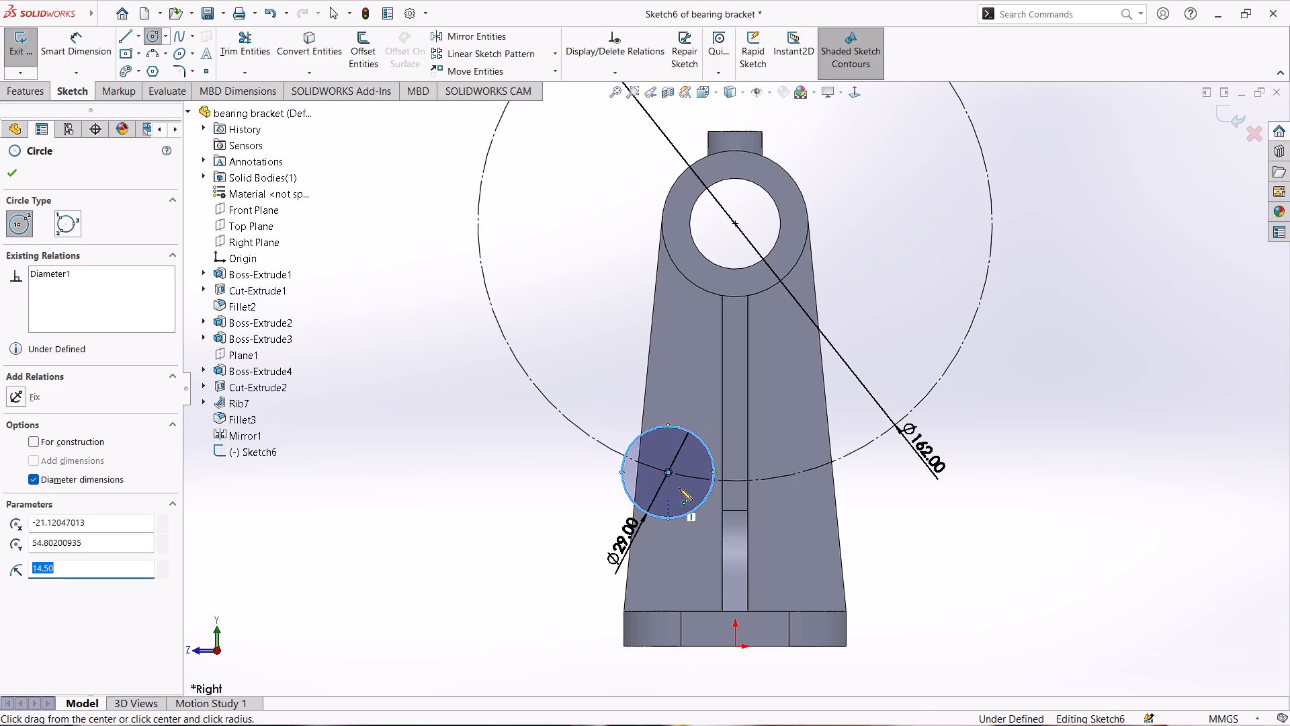
Start another circle at the centre of the 29 mm circle on the web beside the rib.
left_click(669, 475)
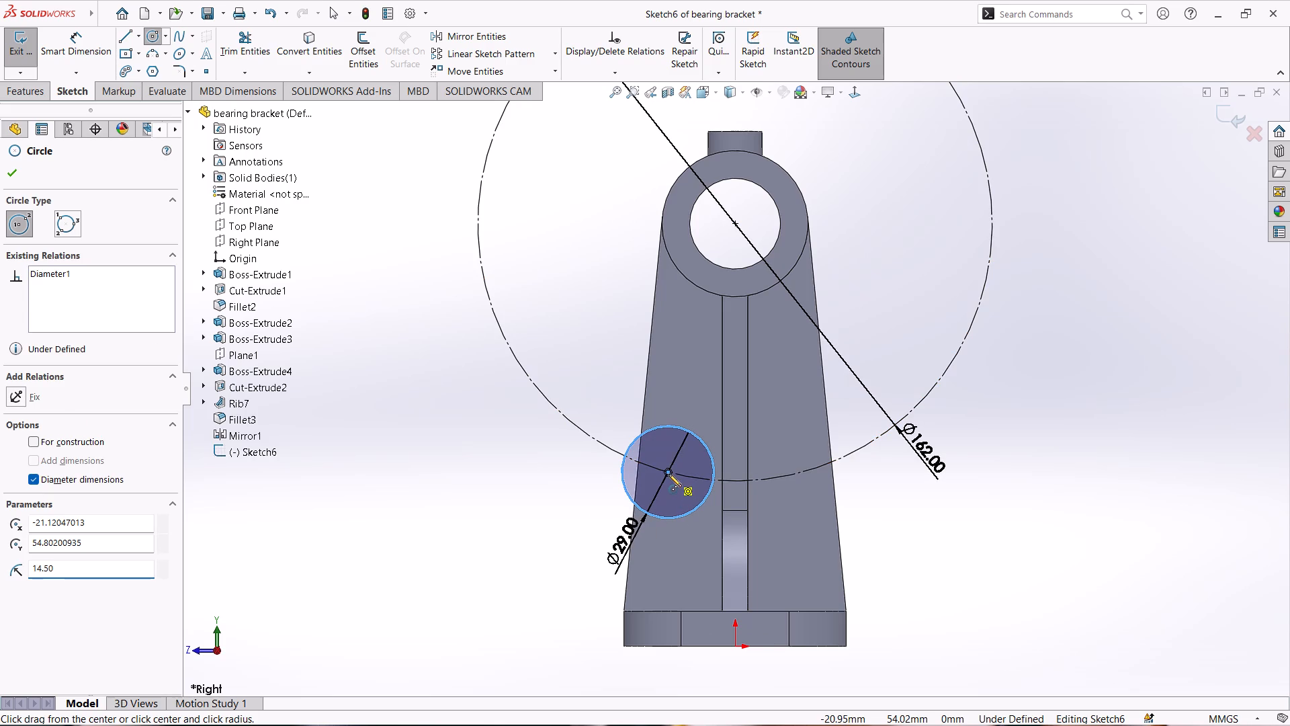
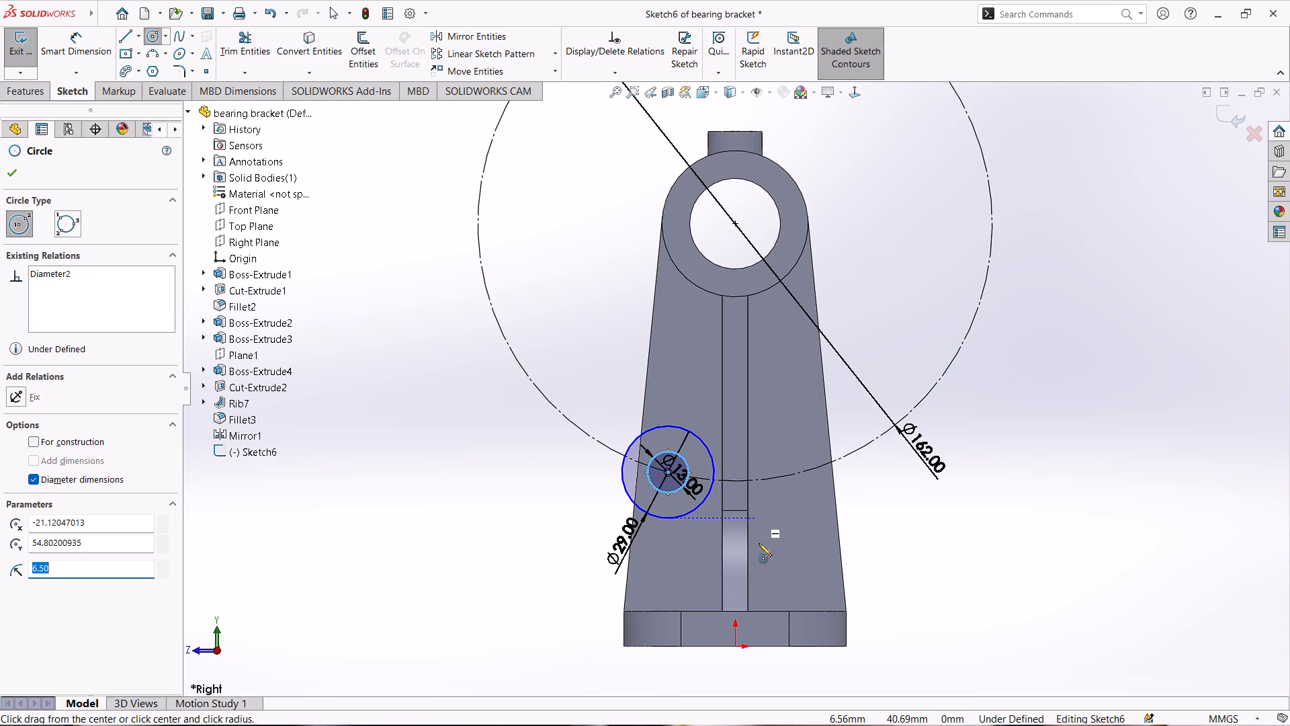
Start a dimension between the bearing bore's centre and the shared centre of the 29 mm and 13 mm web circles.
right_click_drag(471, 487, 472, 399)
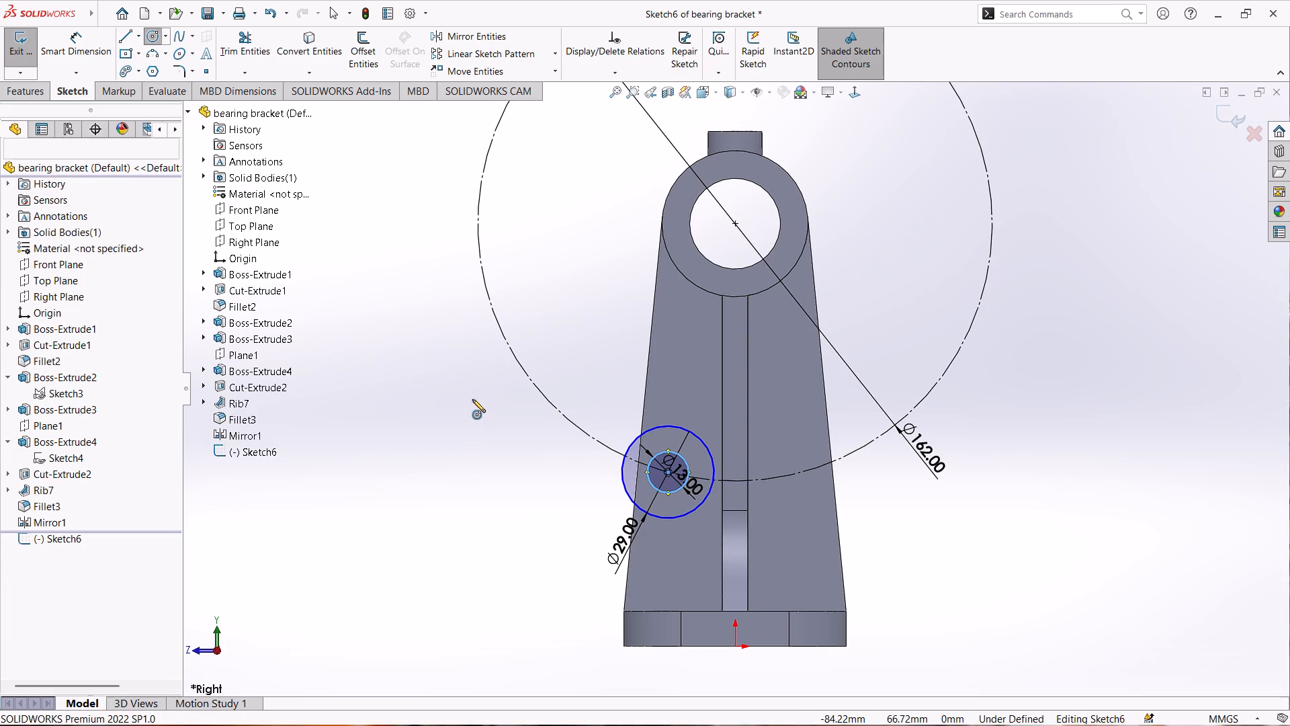
left_click(736, 222)
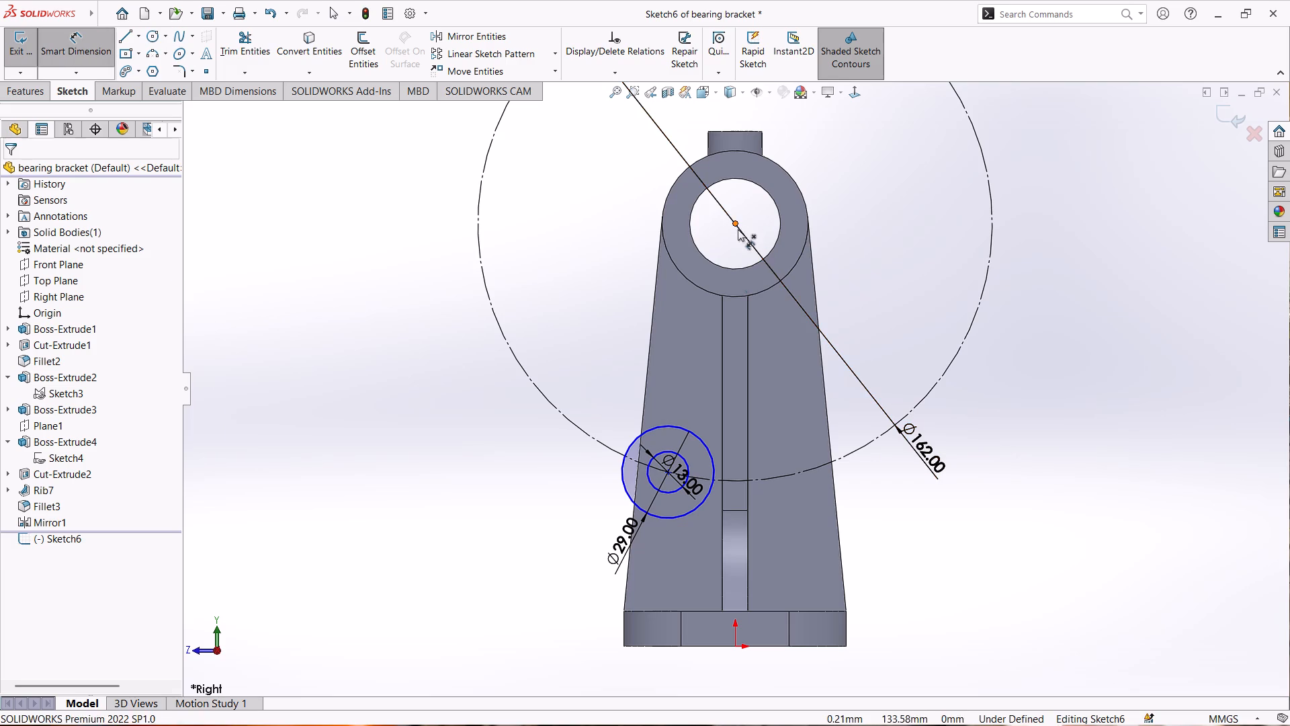
left_click(667, 472)
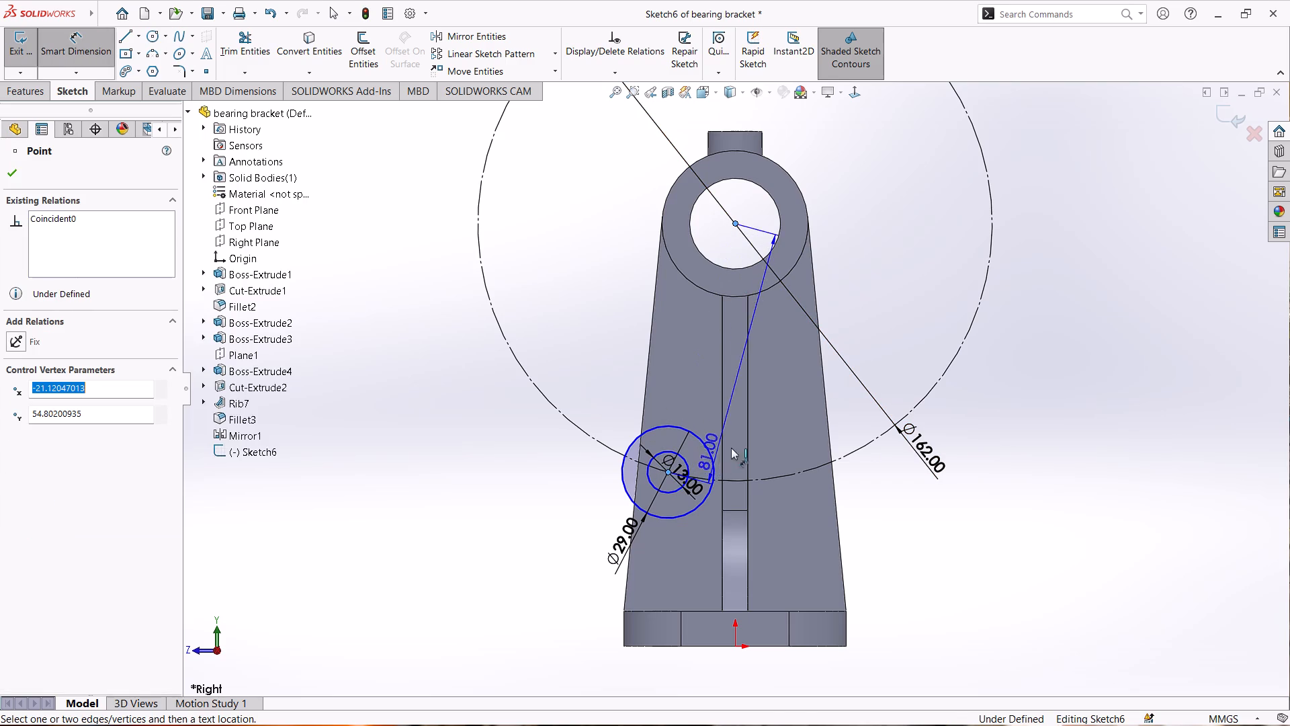
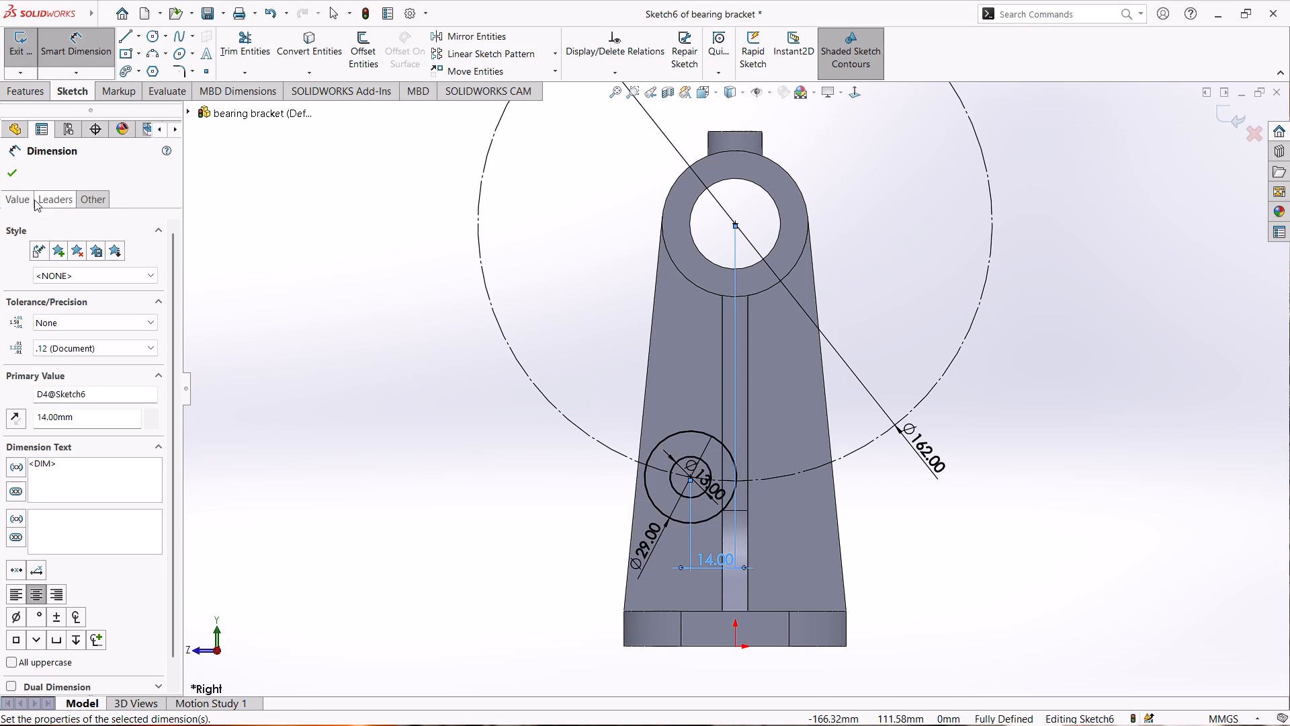
Finish the 14 mm horizontal dimension between the bore's centre and the web circles' centre, and exit the sketch.
left_click(13, 178)
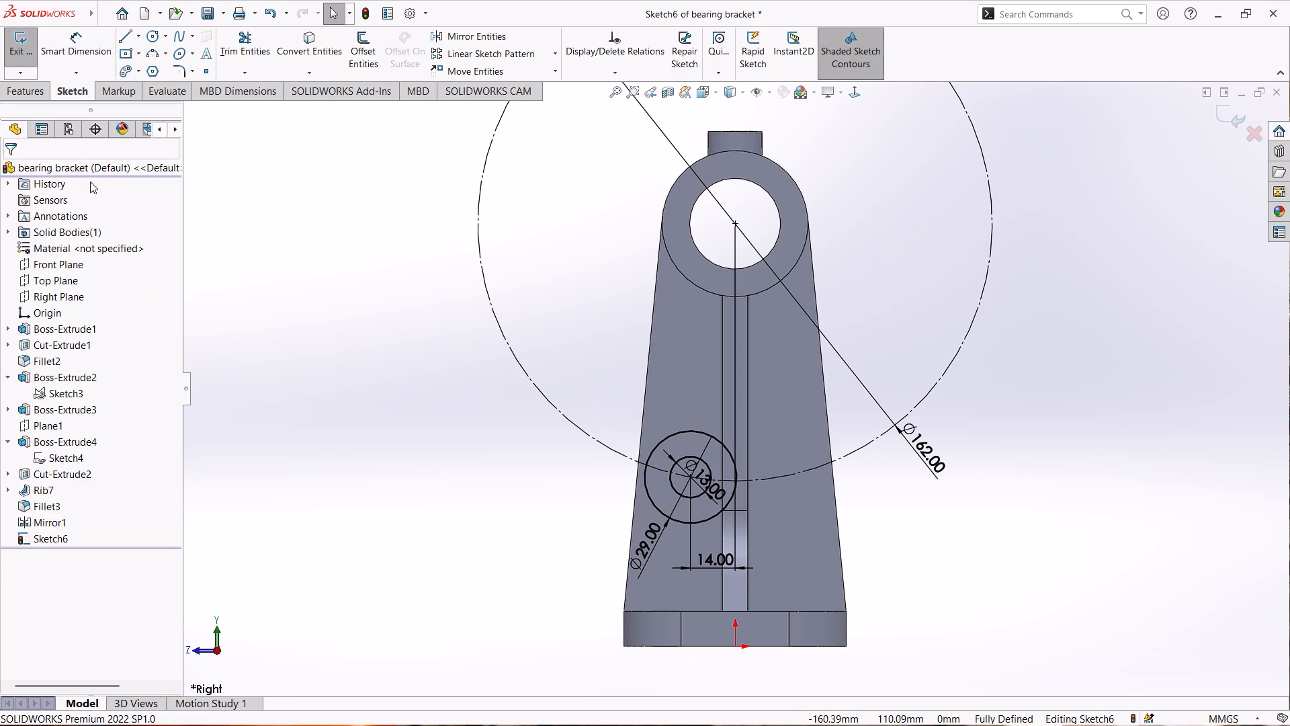
left_click(20, 49)
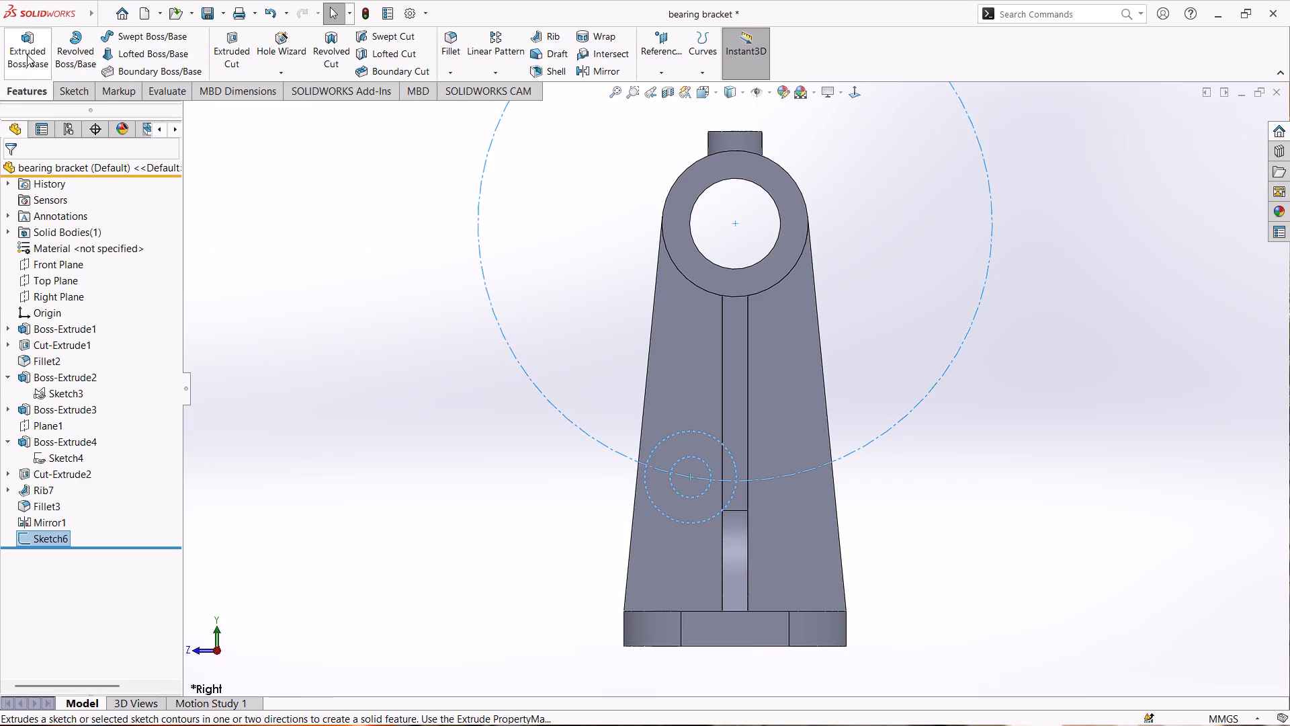
Start an Extruded Boss/Base from the sketch of the concentric 29 mm and 13 mm web circles.
left_click(23, 55)
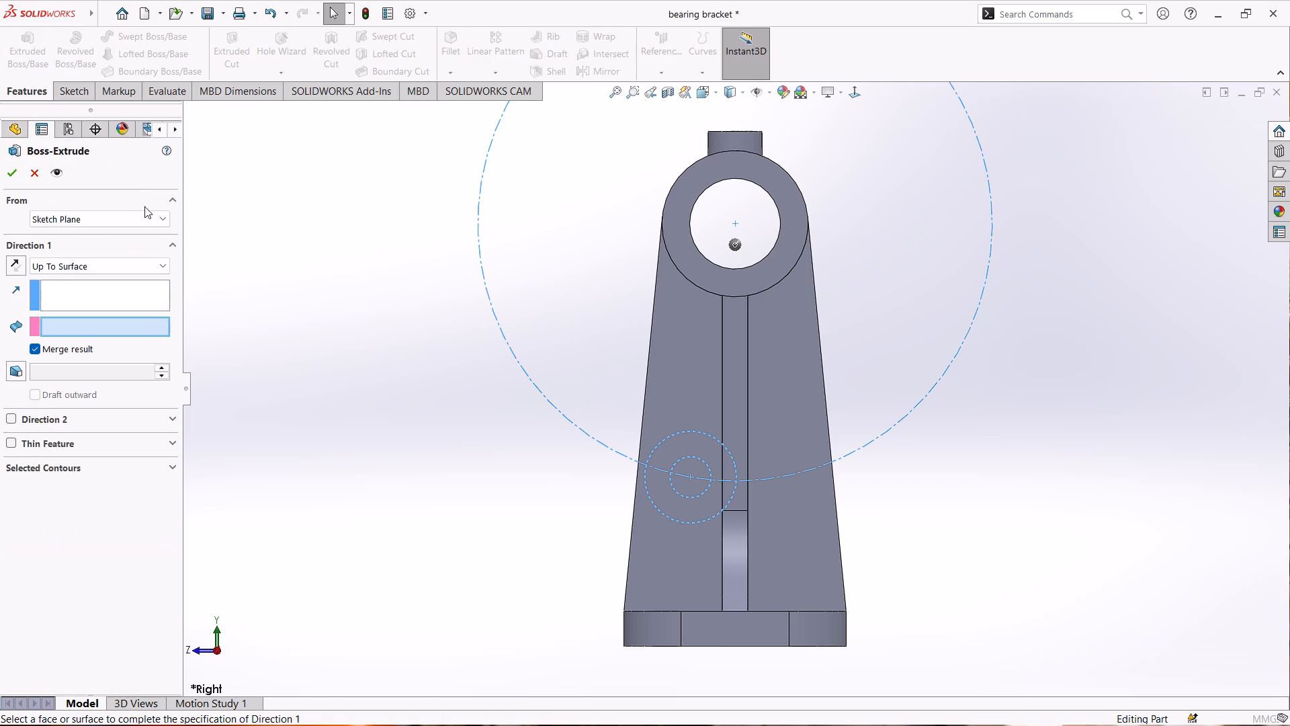
middle_click_drag(307, 214, 372, 280)
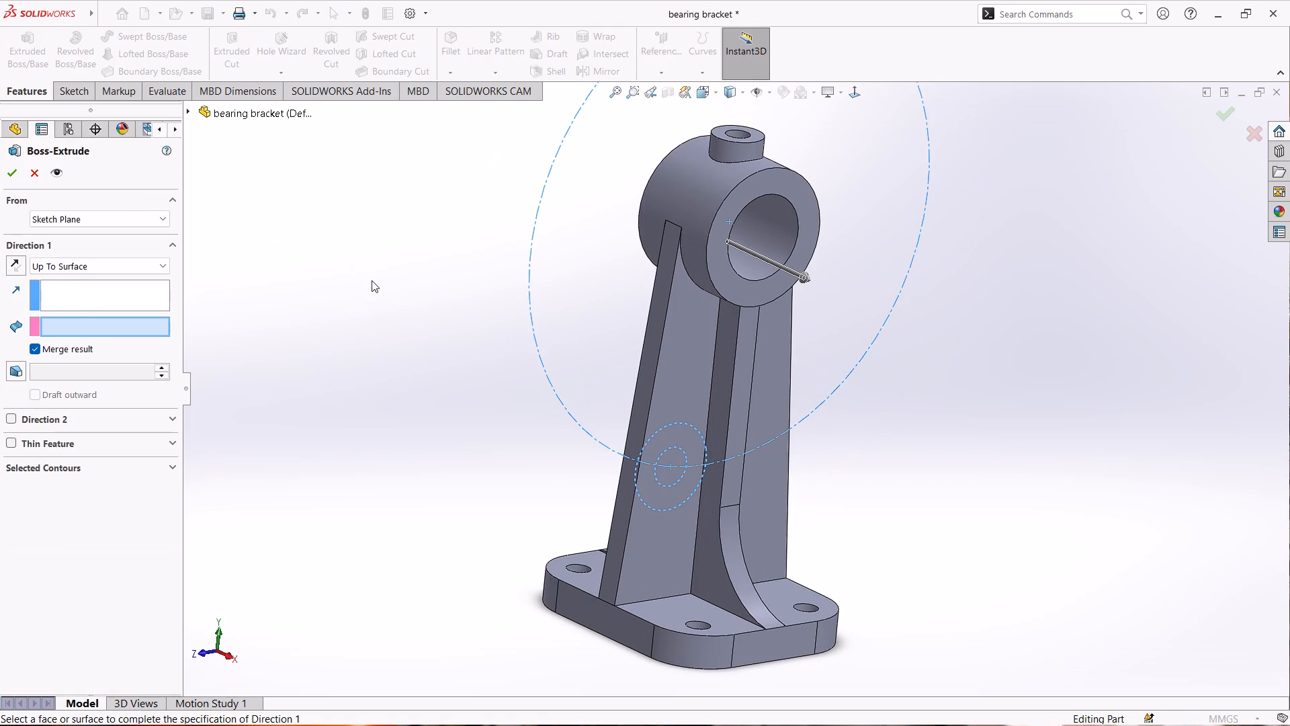
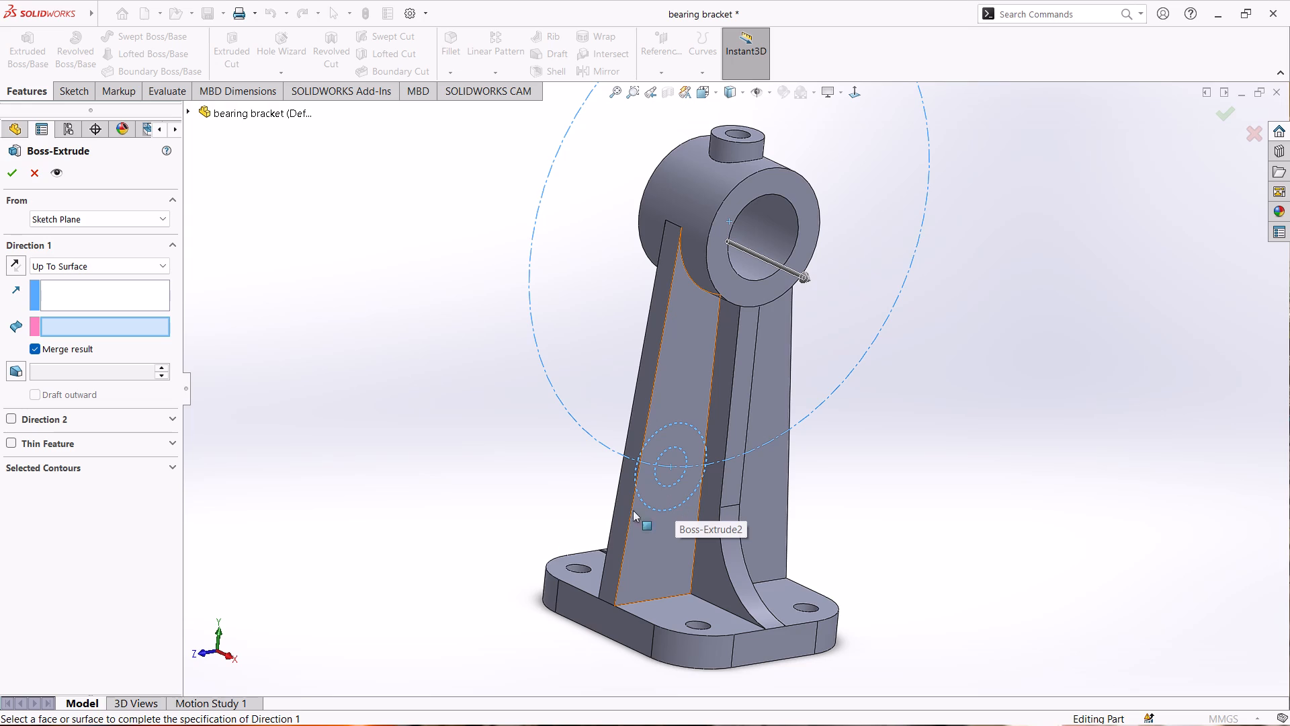
Clear the whole-sketch contour selection and pick only the ring region between the 29 mm and 13 mm circles for the extrusion.
left_click(65, 459)
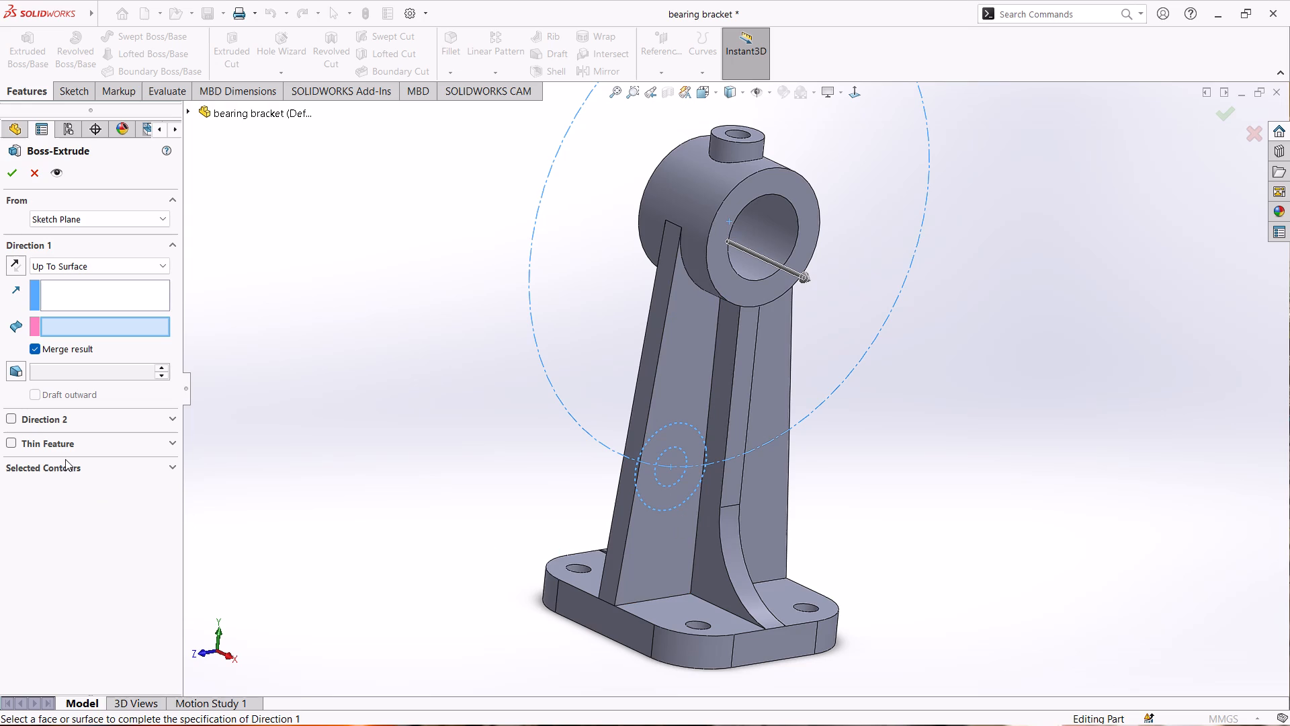
left_click(67, 471)
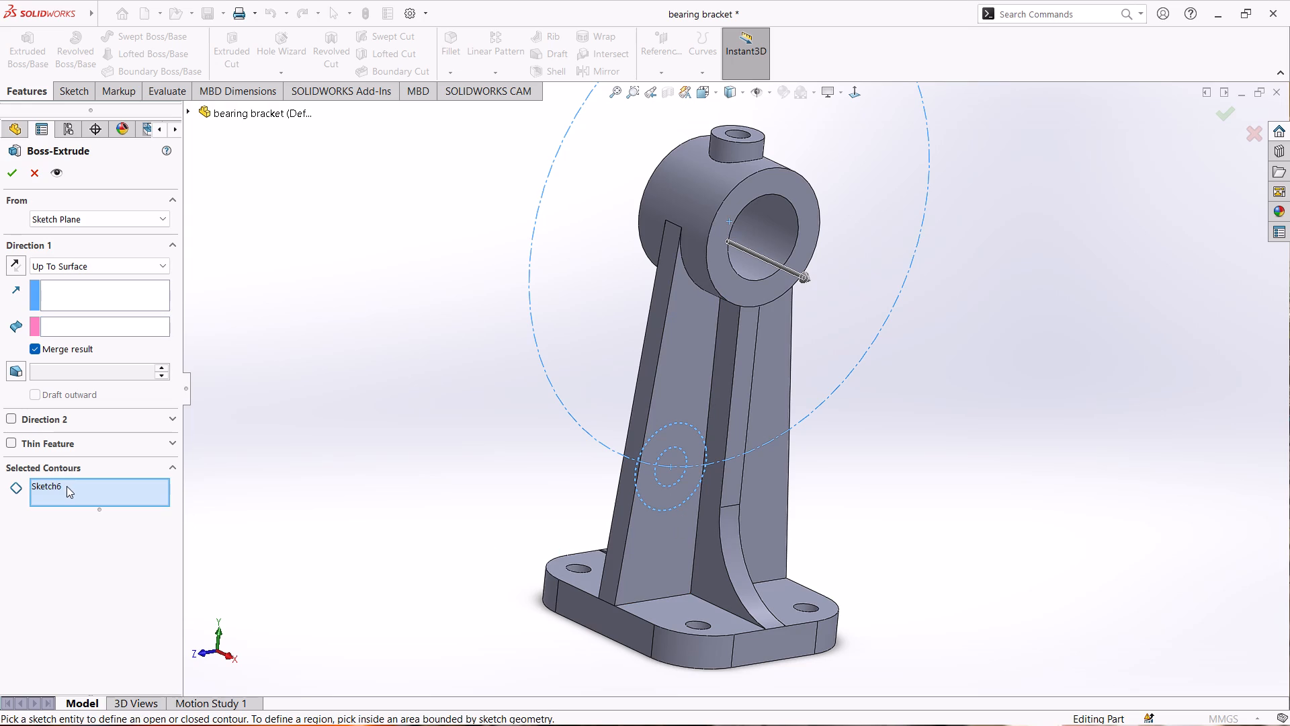
left_click(67, 486)
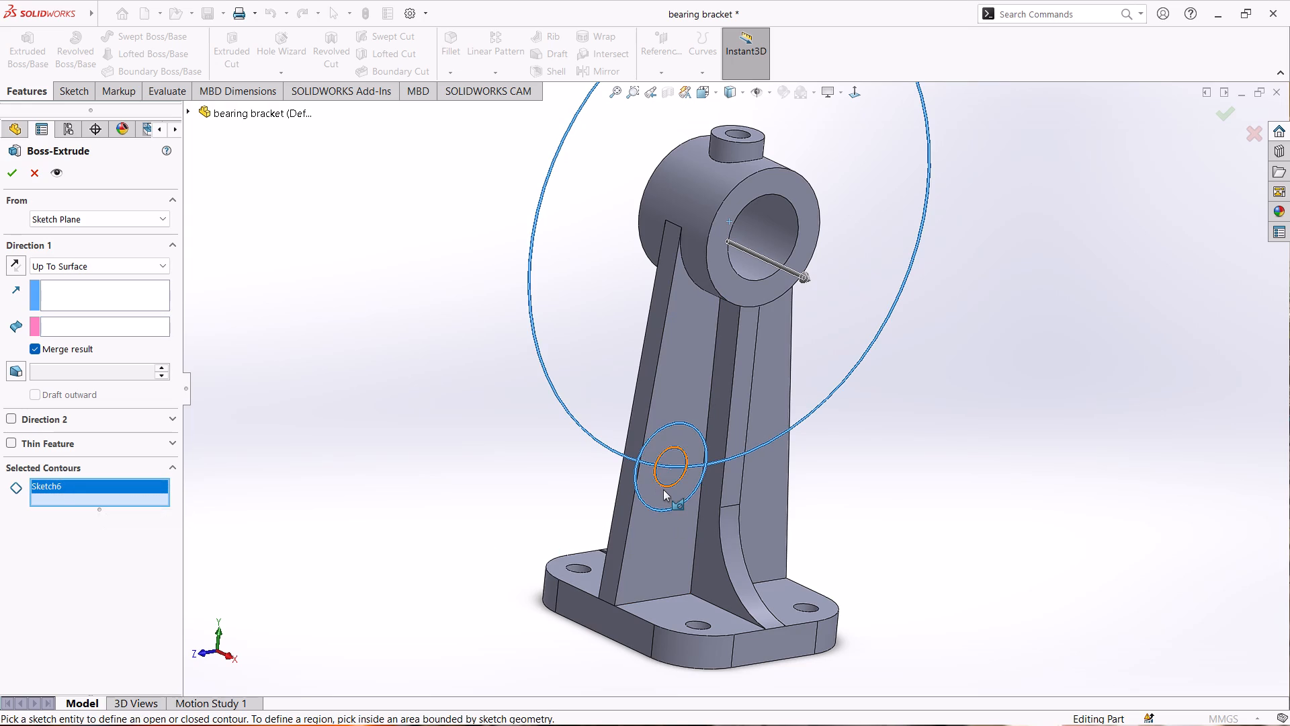
left_click(663, 489)
left_click(663, 496)
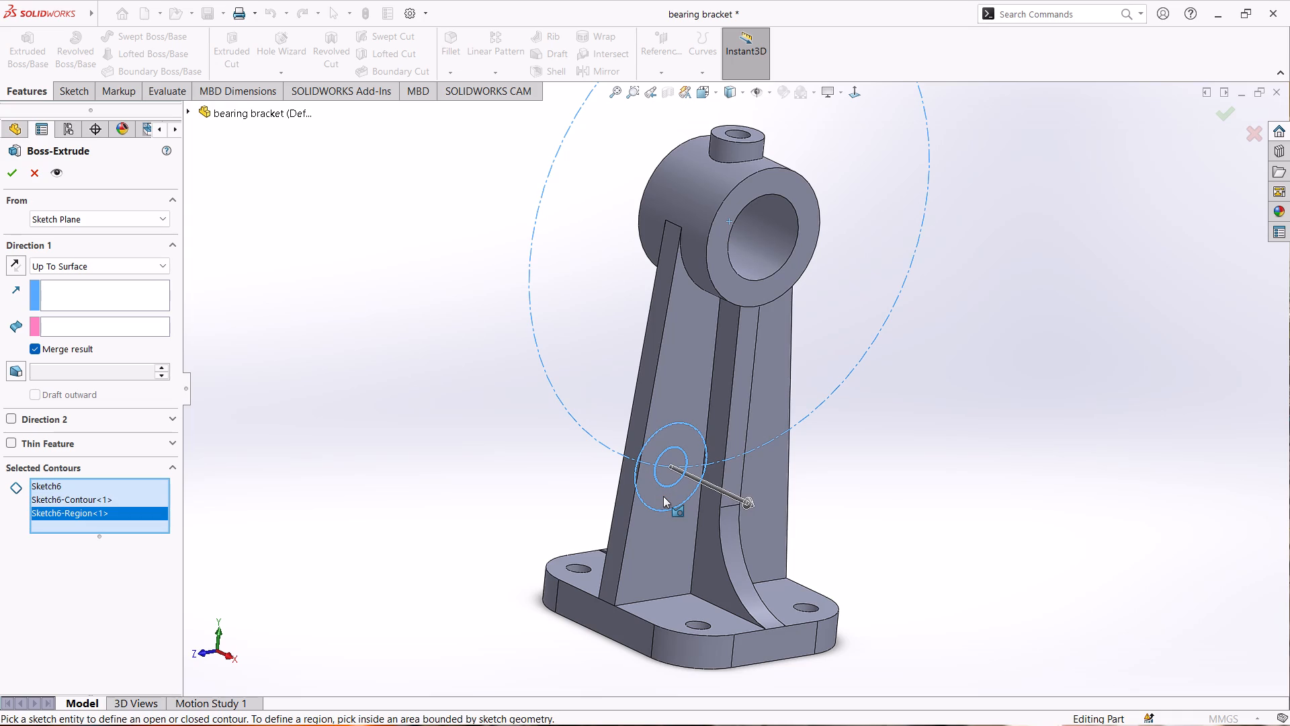
right_click(130, 491)
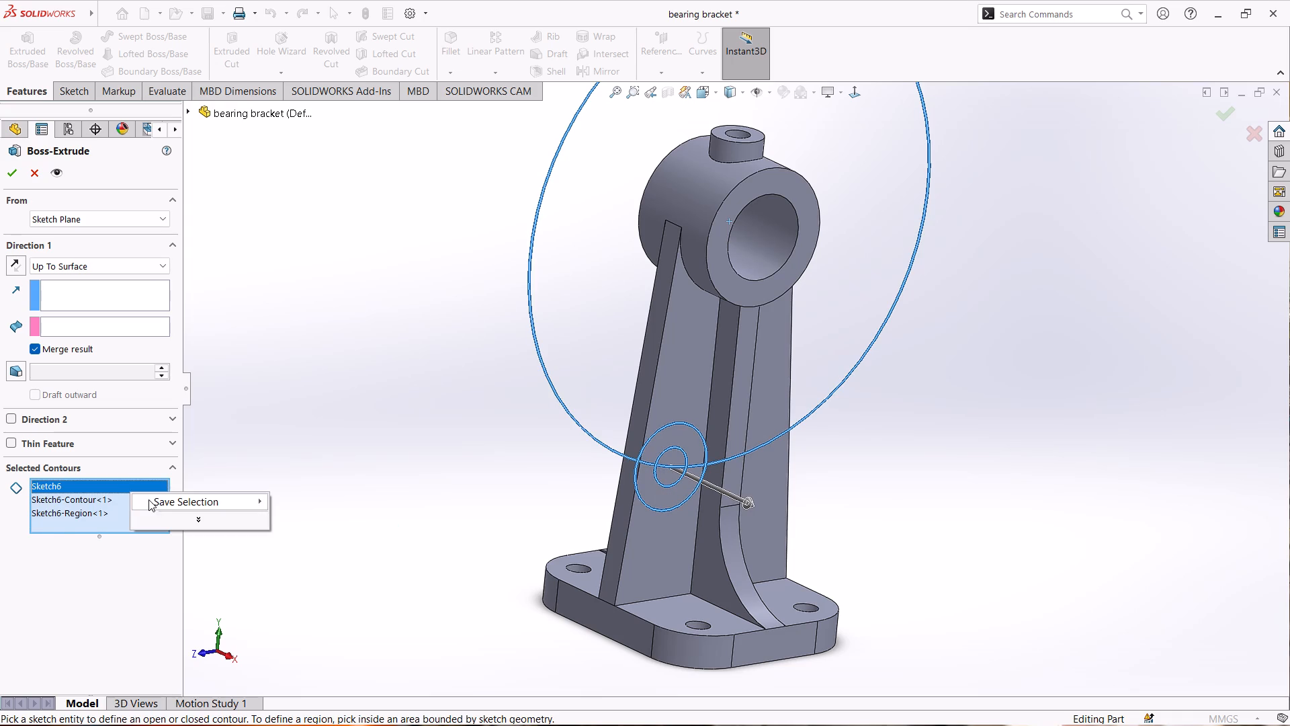
left_click(184, 520)
left_click(187, 505)
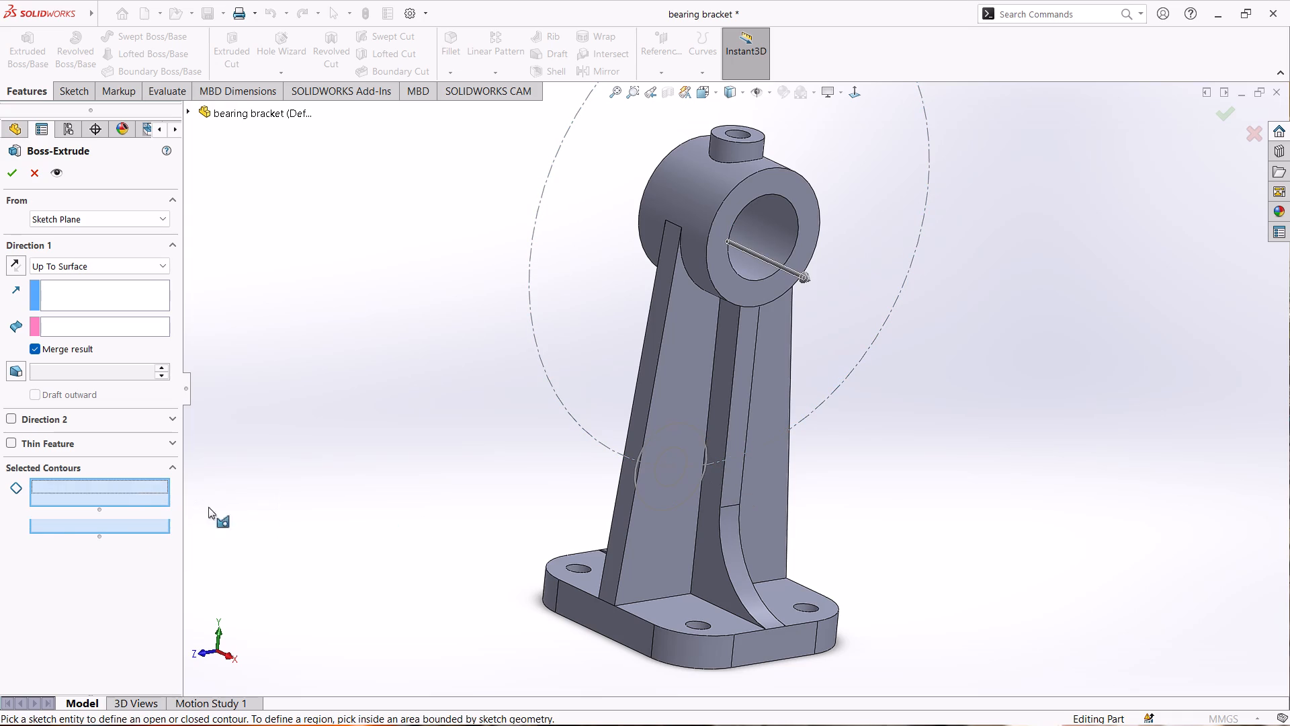
left_click(665, 499)
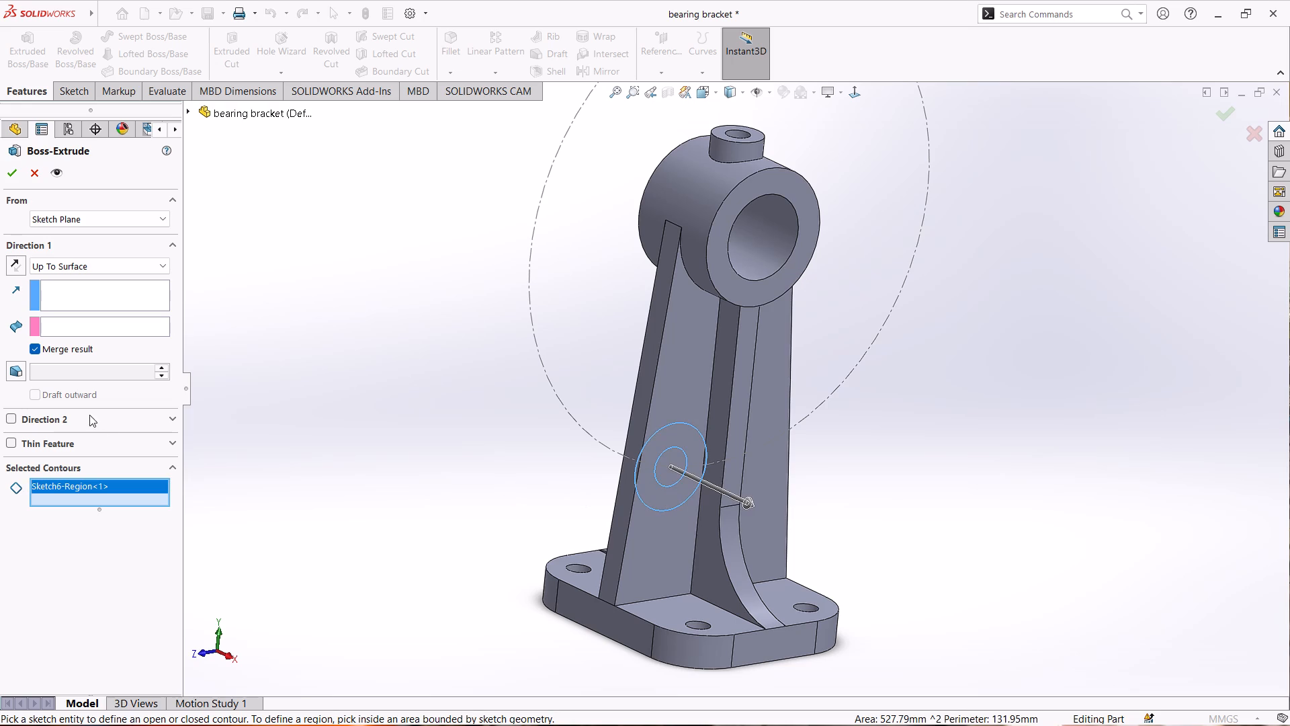
Set the ring extrusion's Direction 1 end condition to Mid Plane.
left_click(76, 267)
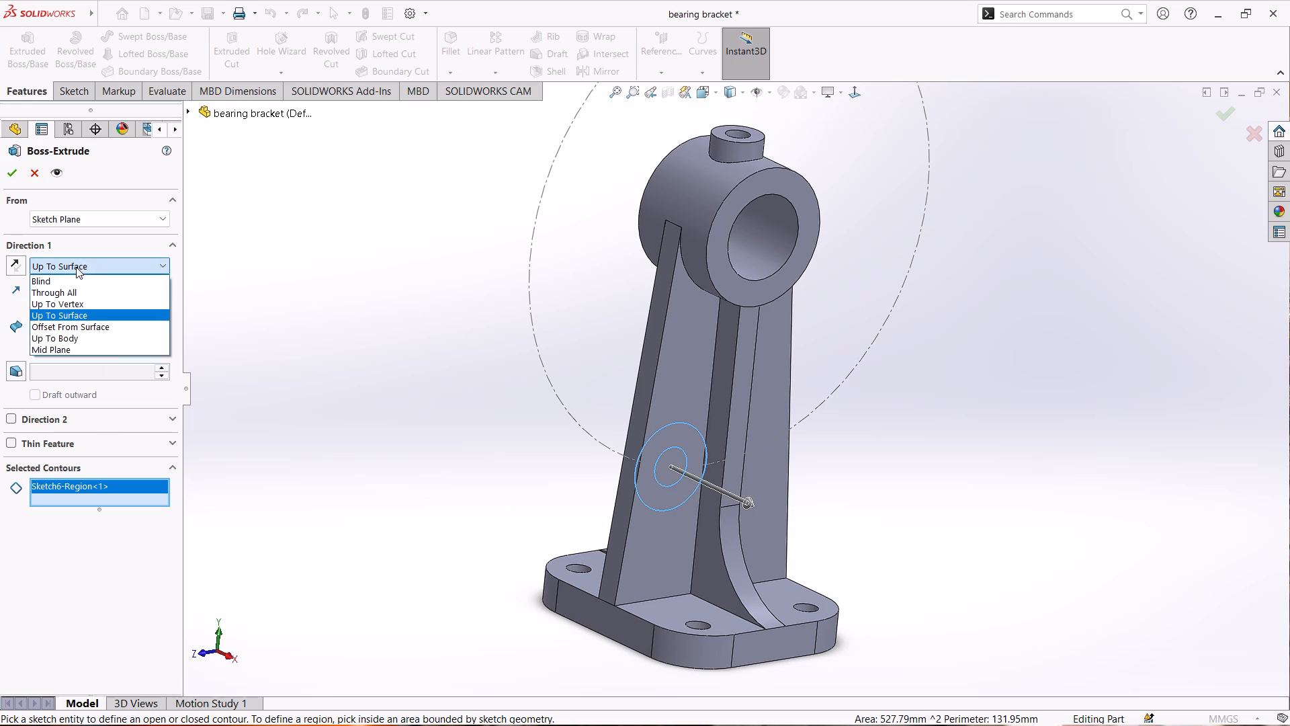
left_click(46, 346)
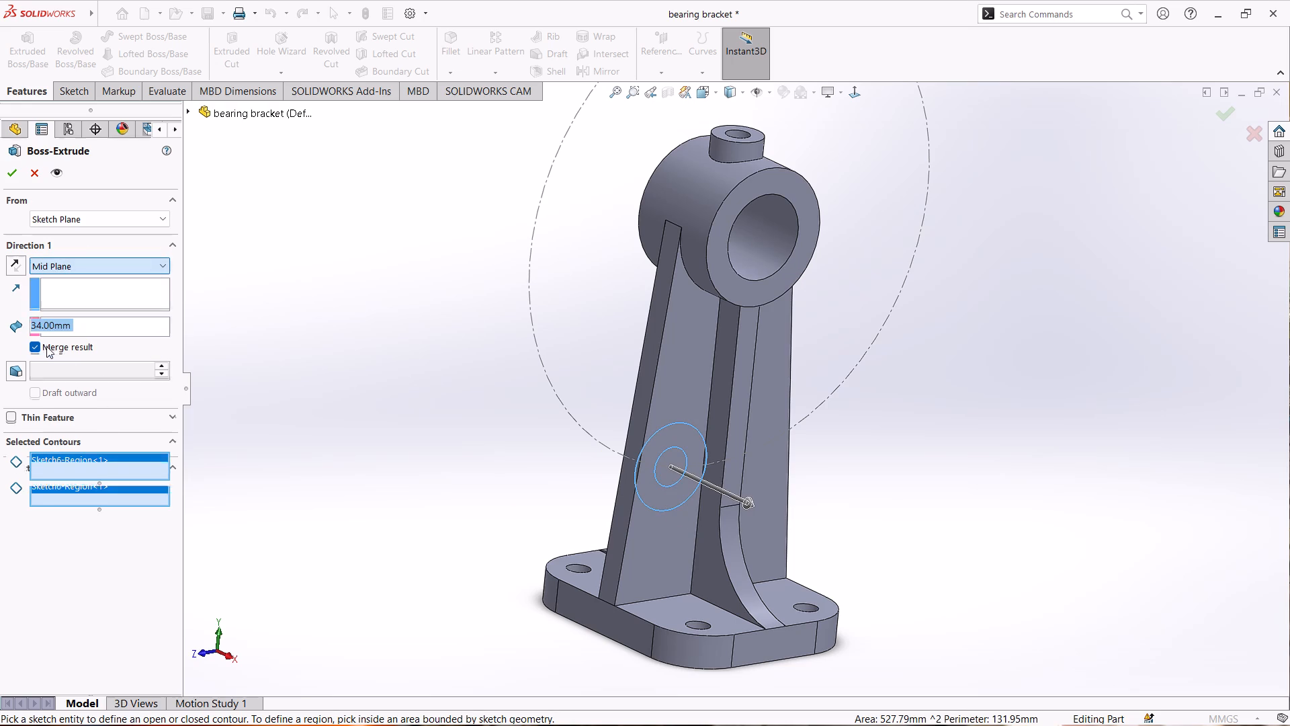
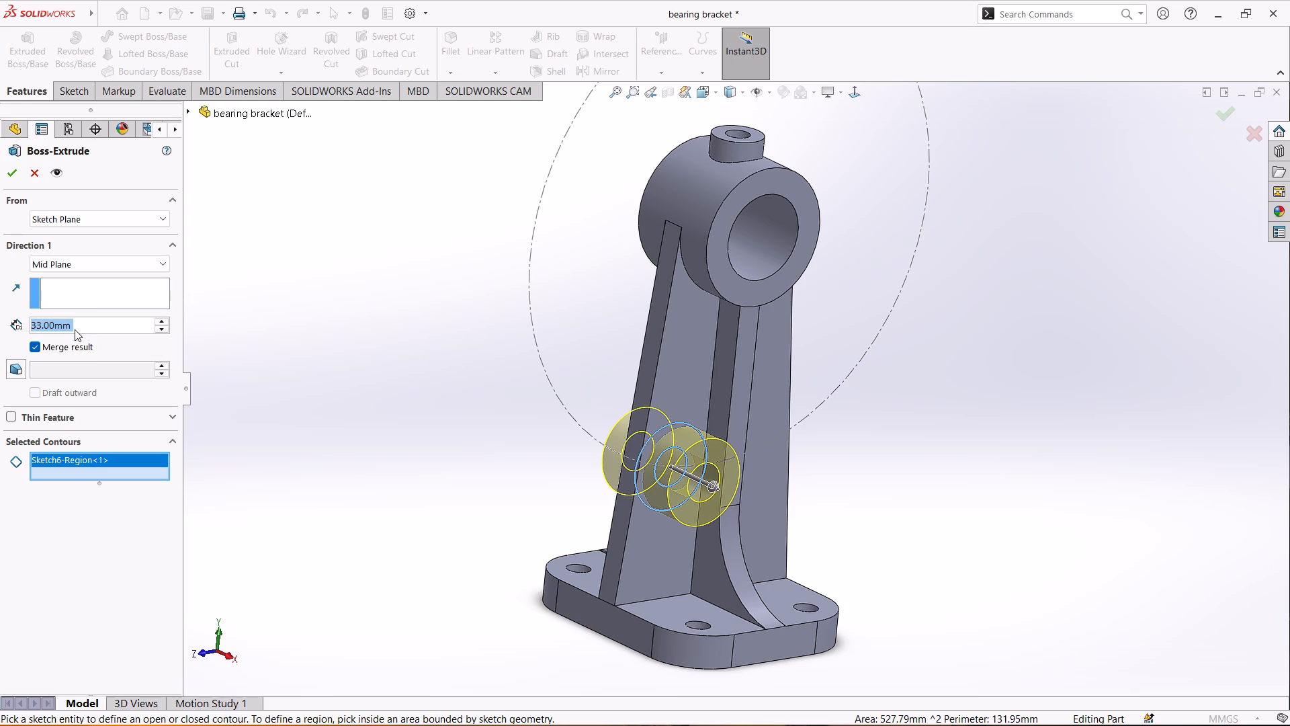
Complete the Mid Plane extrusion of the ring at a depth of 33 mm, merged with the bracket body.
left_click(14, 179)
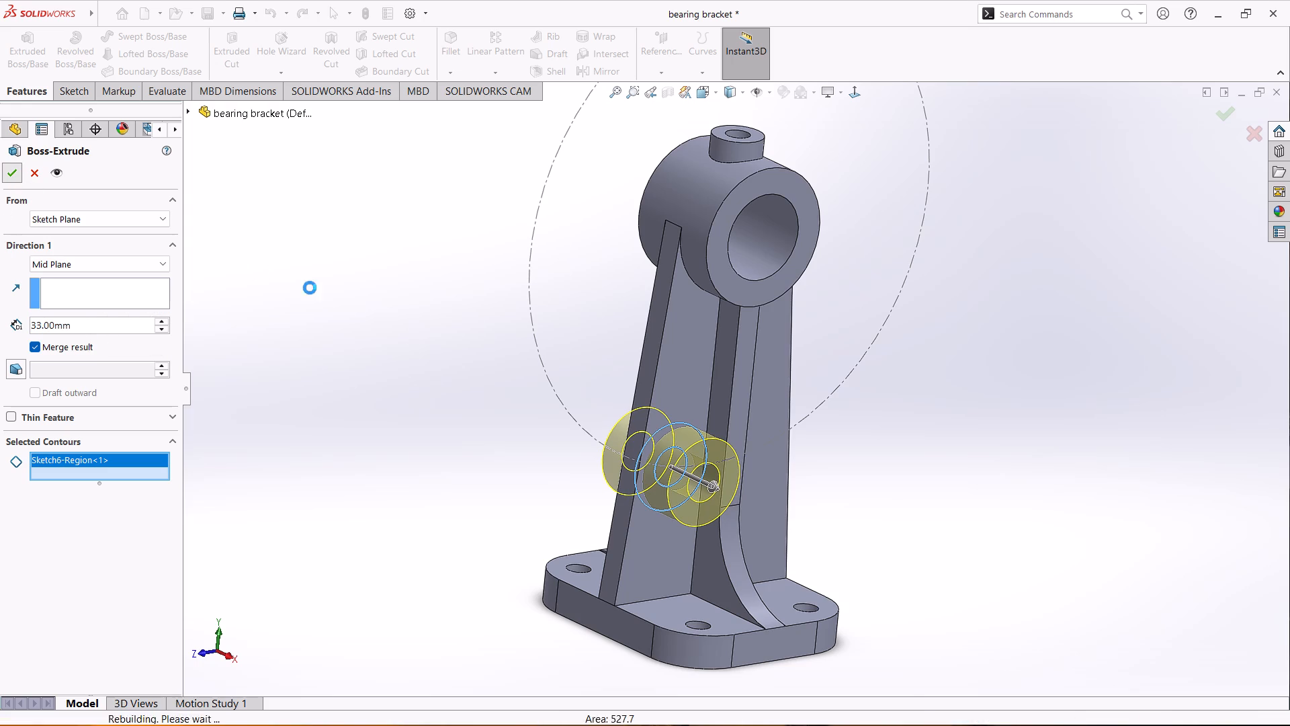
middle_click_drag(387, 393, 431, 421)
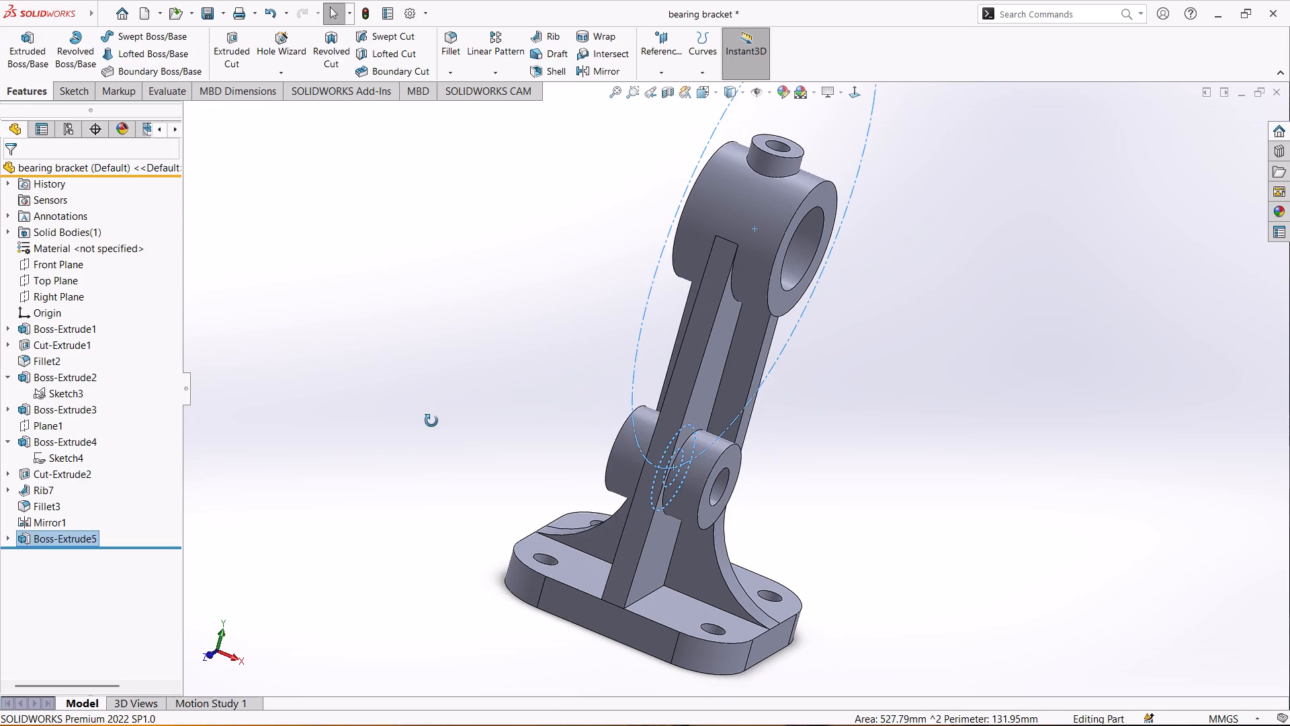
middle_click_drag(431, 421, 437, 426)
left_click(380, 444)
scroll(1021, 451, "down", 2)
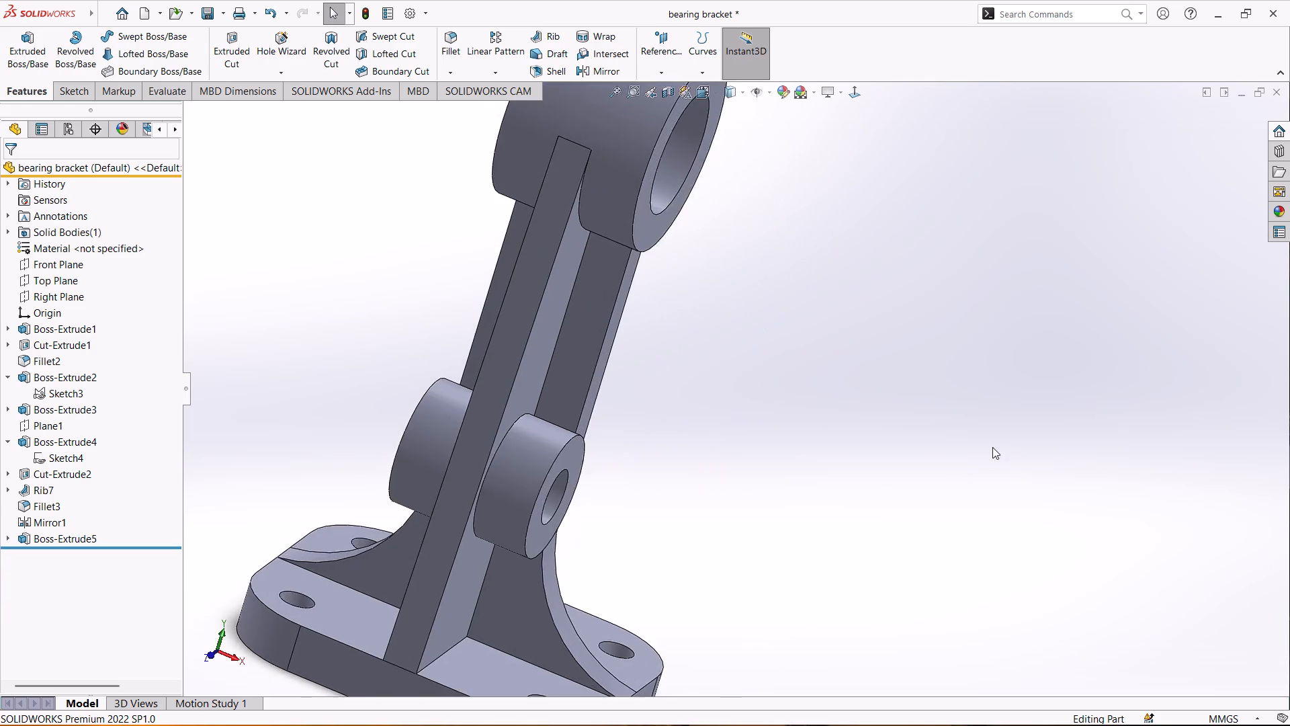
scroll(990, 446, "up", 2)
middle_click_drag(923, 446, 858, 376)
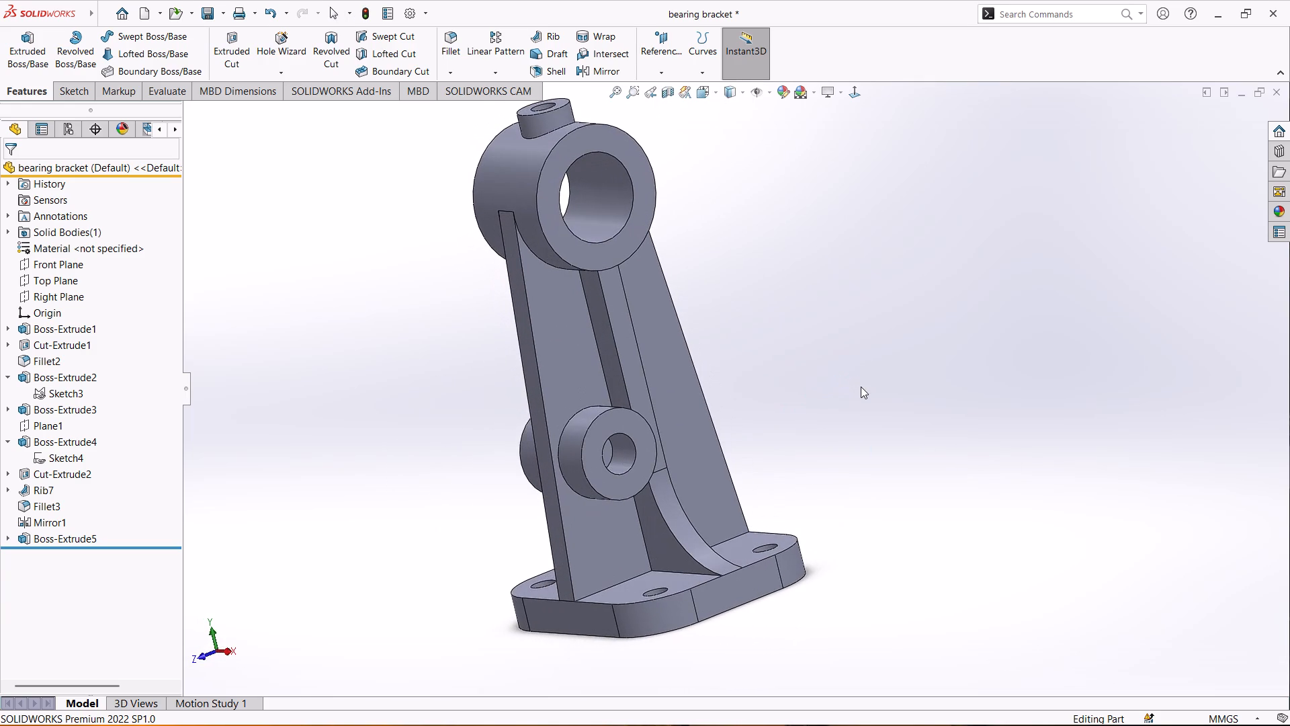
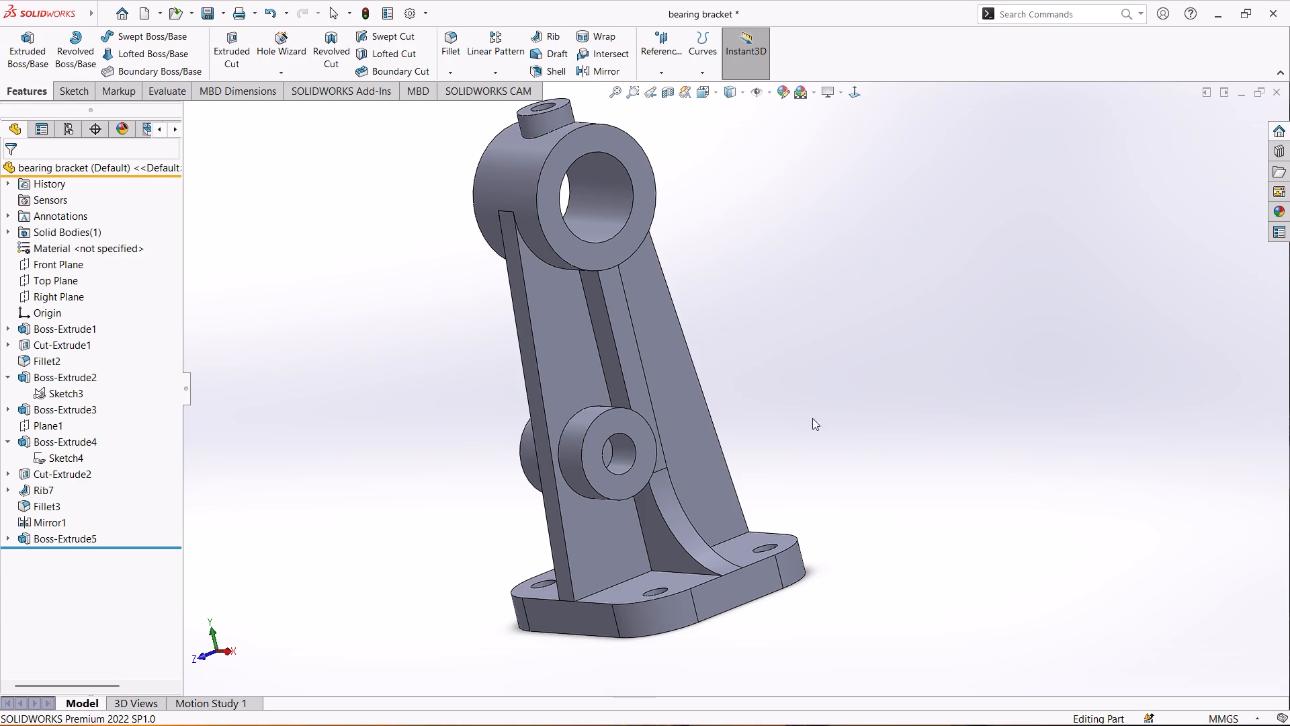
Show the ring boss's sketch and cut its inner circle through the web, Mid Plane, at a depth of 167 mm.
left_click(9, 538)
right_click(56, 554)
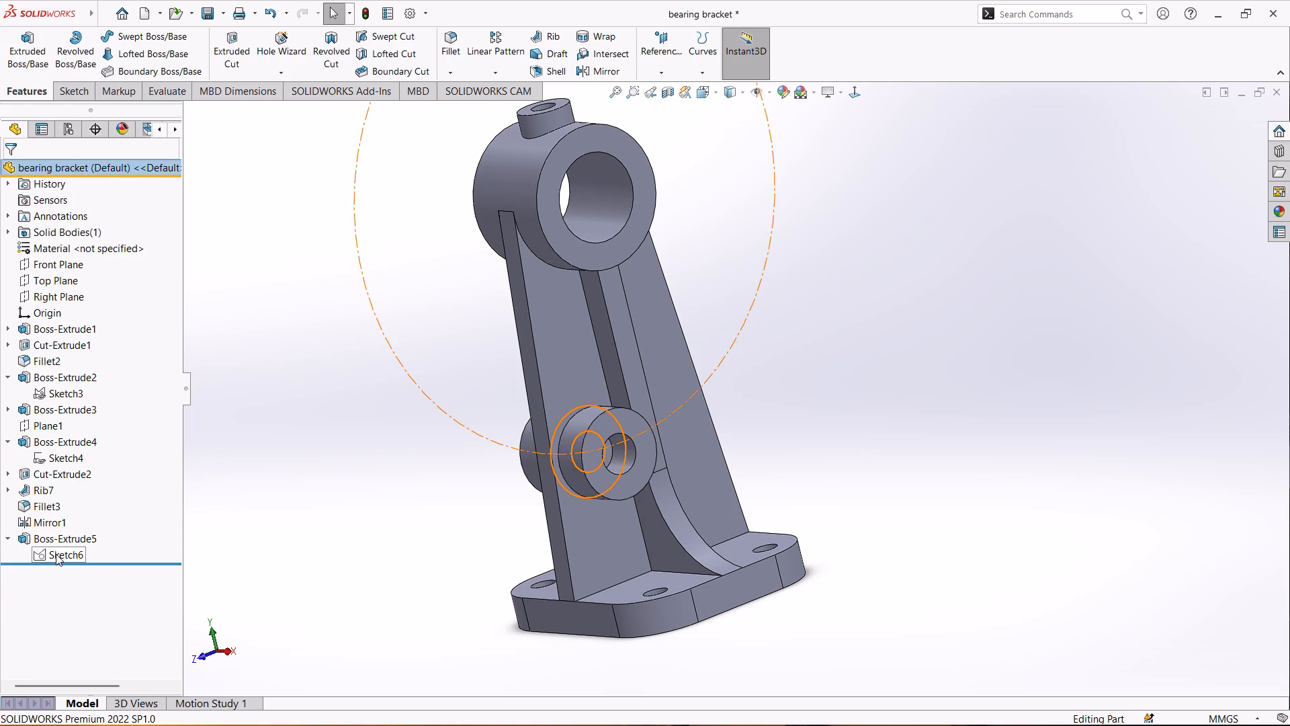
left_click(71, 444)
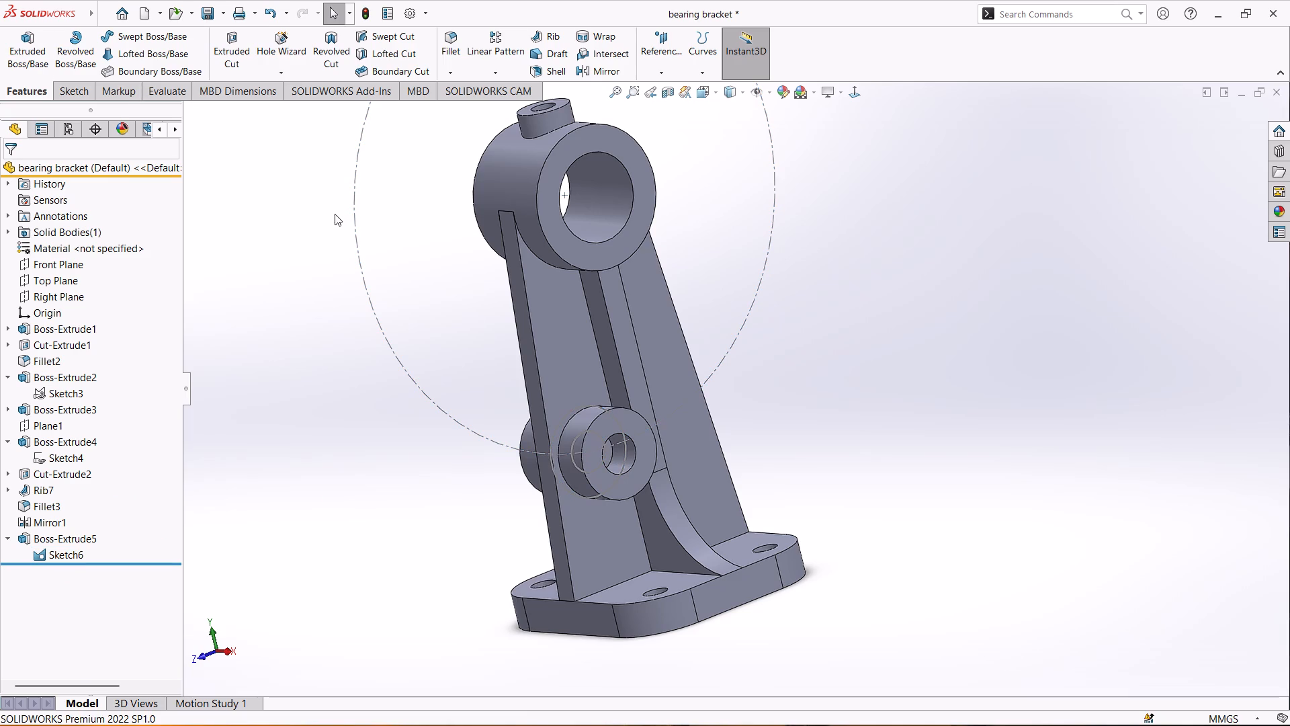
left_click(226, 53)
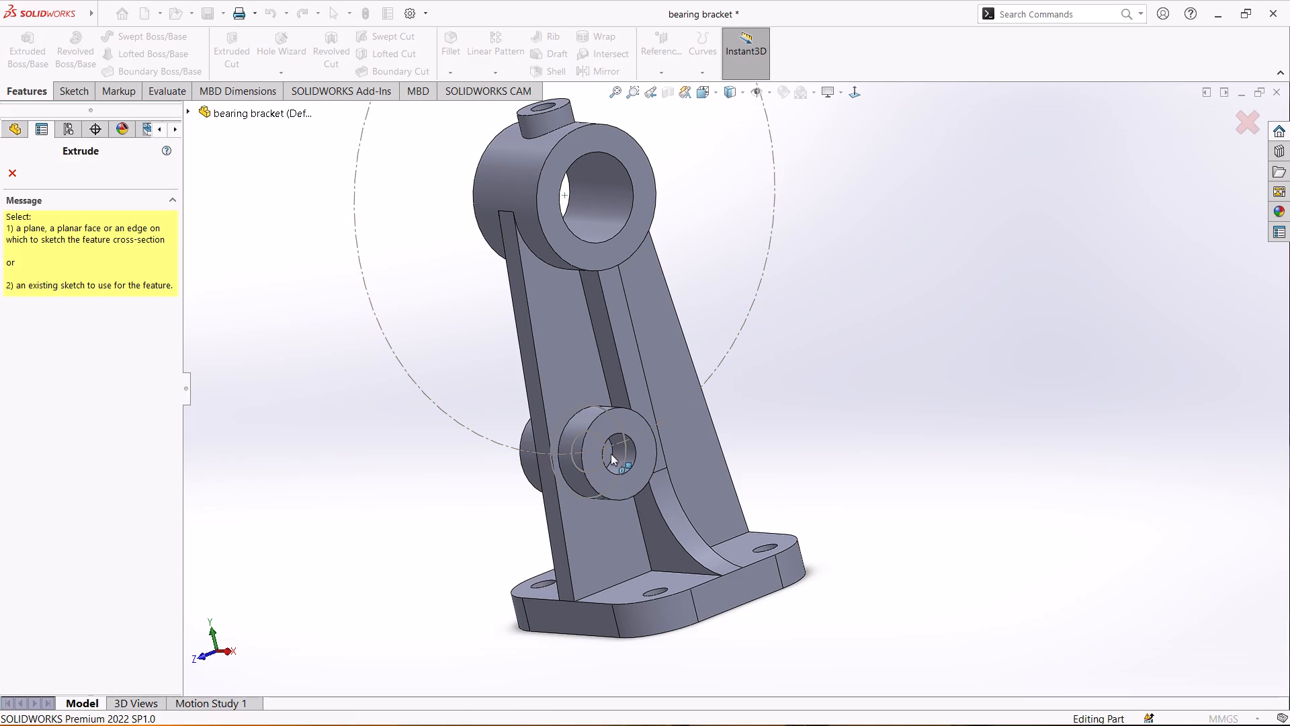
left_click(574, 457)
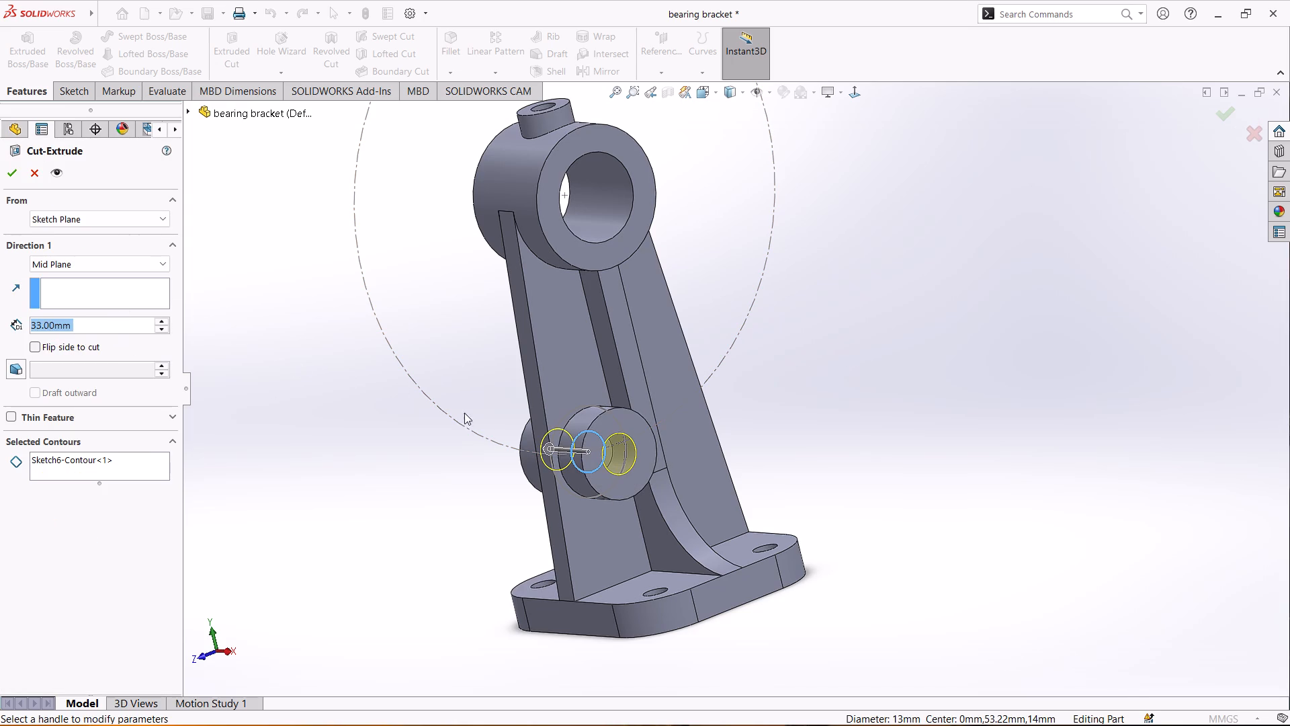
left_click(552, 450)
left_click(432, 444)
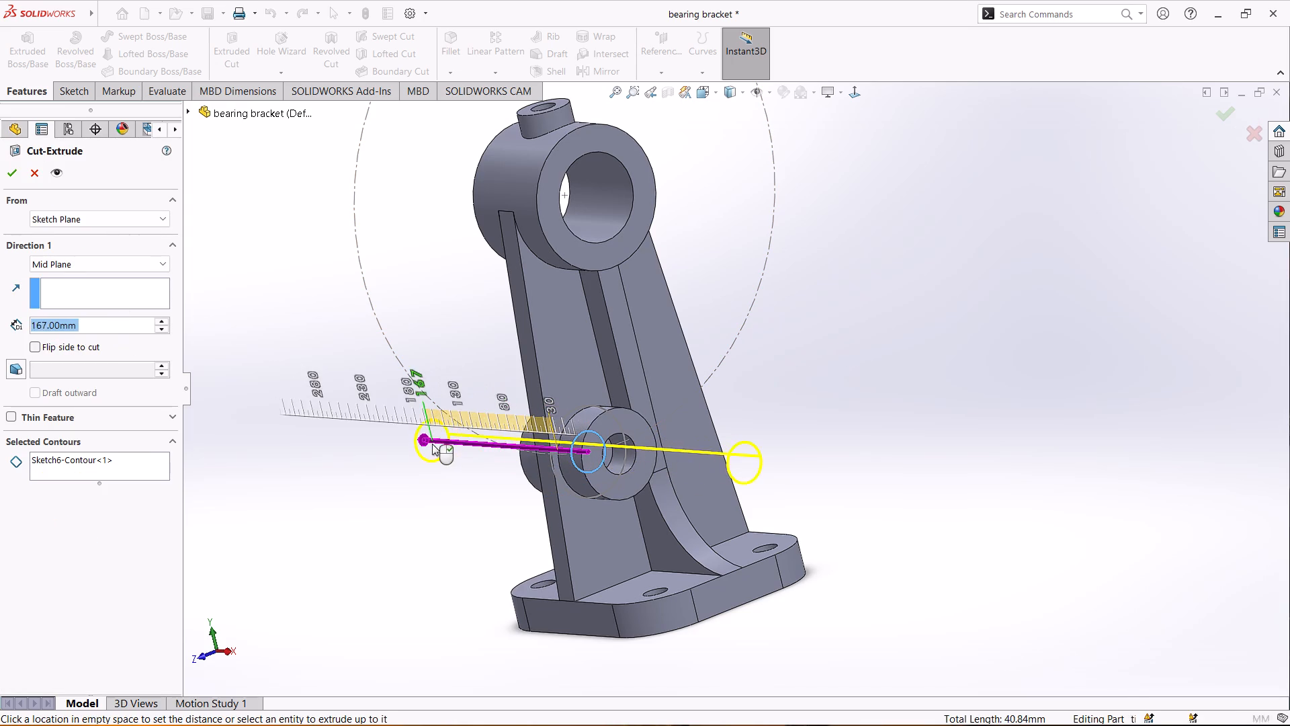
left_click(6, 171)
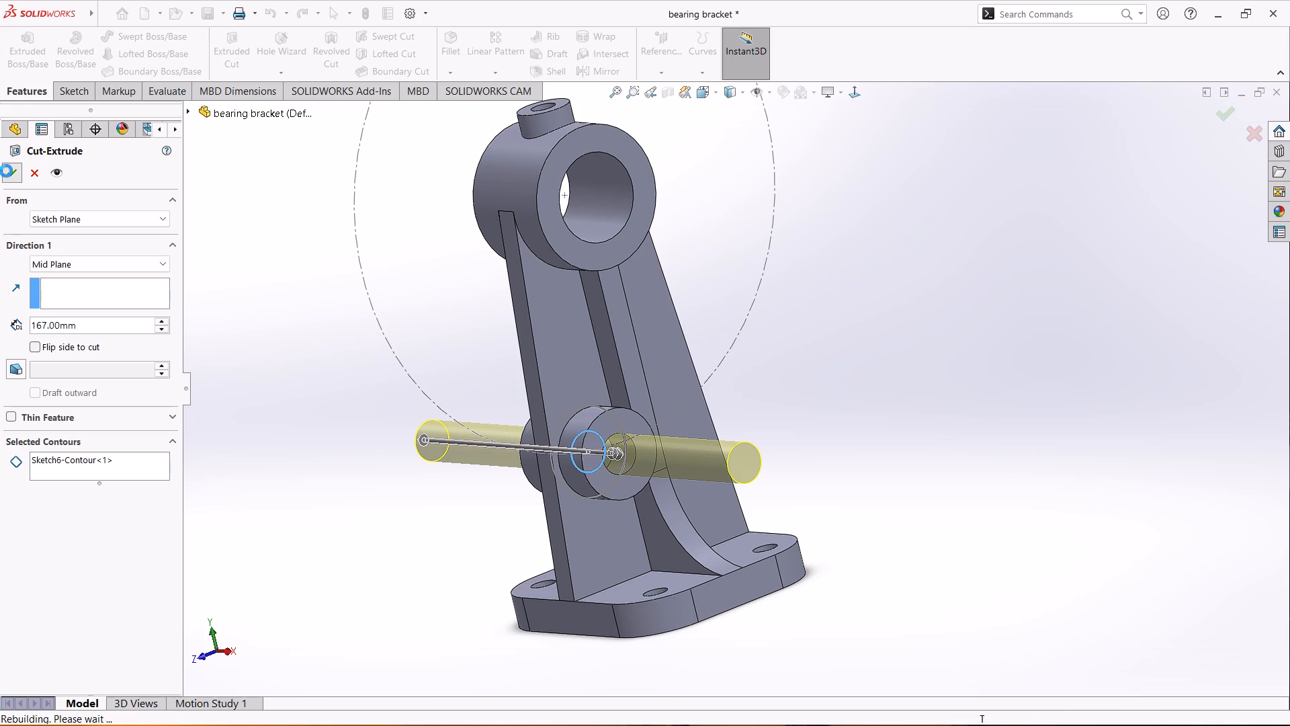
left_click(431, 493)
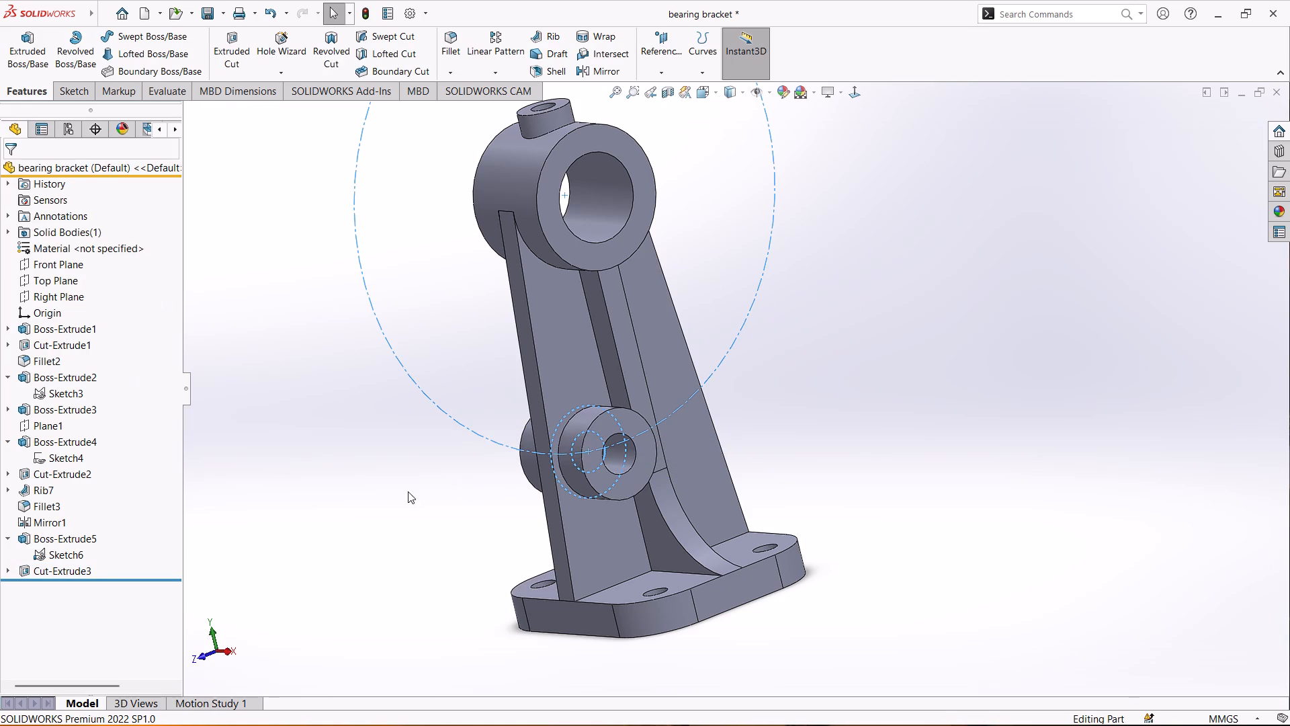
Hide the ring boss's sketch again.
right_click(66, 554)
left_click(83, 446)
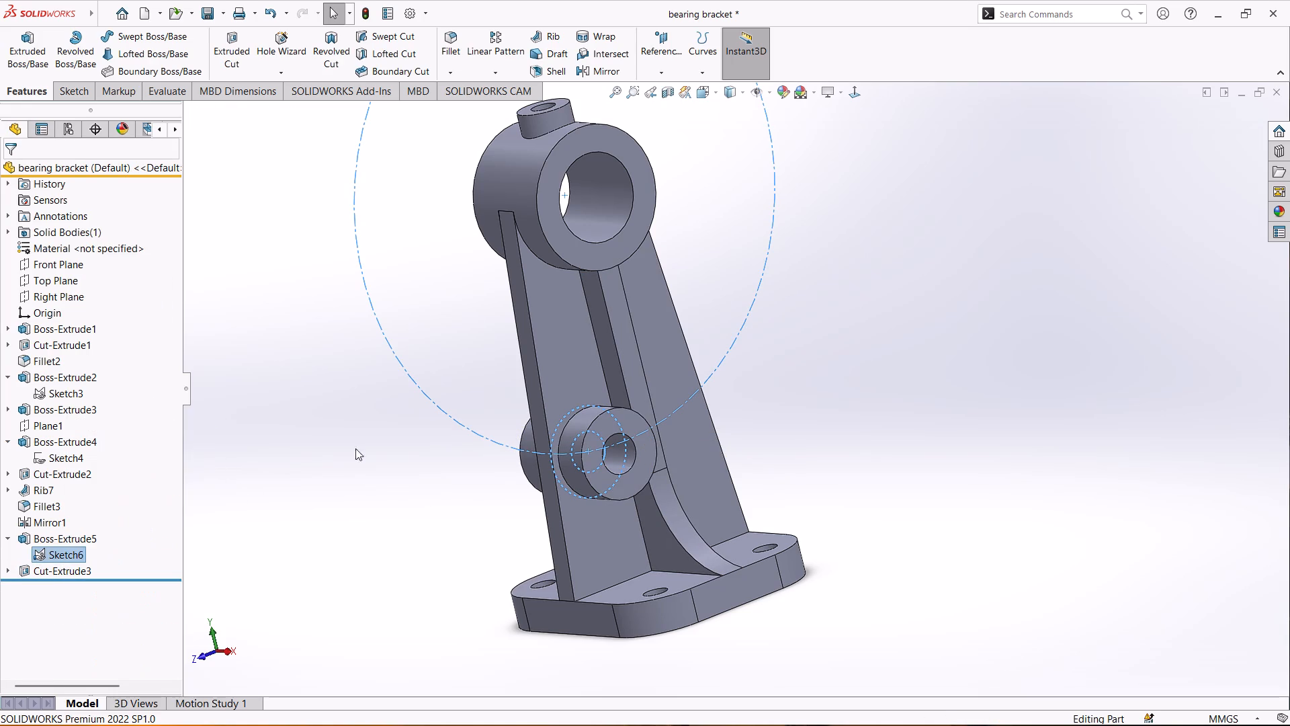
left_click(431, 484)
Examine the bracket from several sides, including the ring boss's through hole and the underside of the base.
middle_click_drag(772, 385, 739, 403)
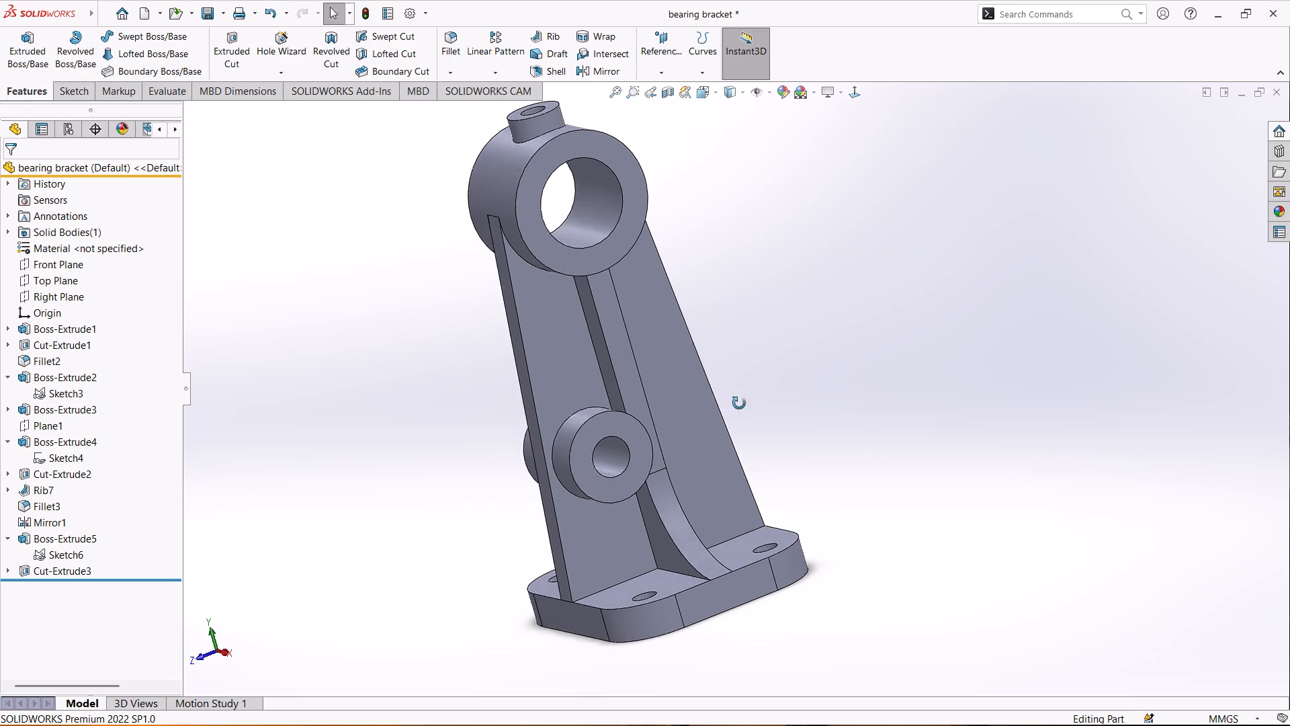
middle_click_drag(739, 403, 779, 423)
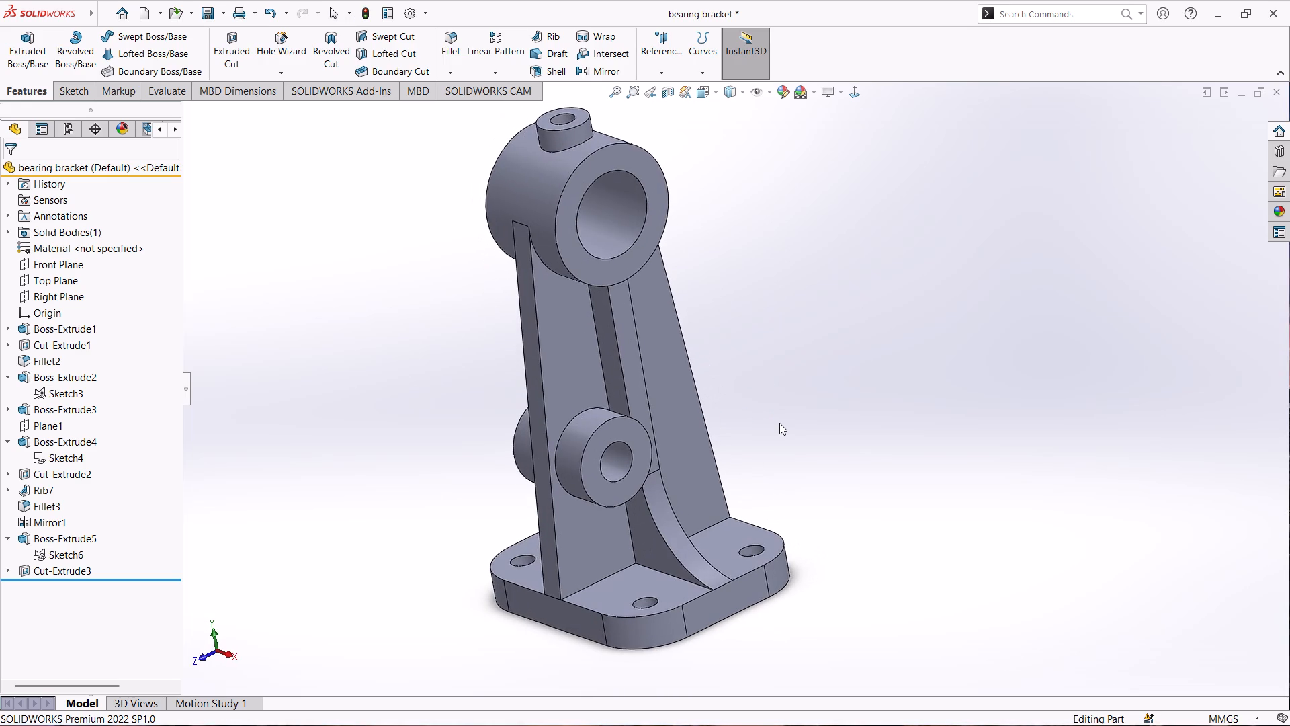
scroll(777, 421, "down", 1)
scroll(774, 407, "up", 2)
middle_click_drag(753, 399, 607, 339)
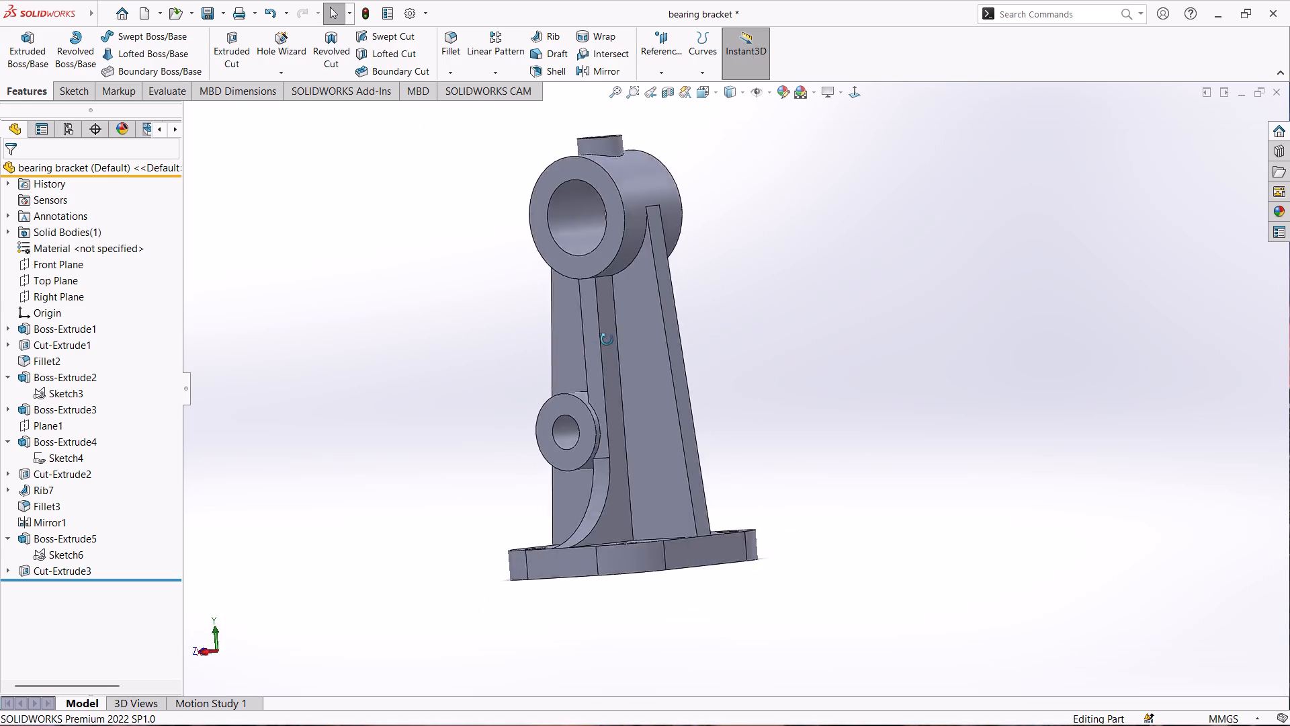
middle_click_drag(607, 339, 732, 467)
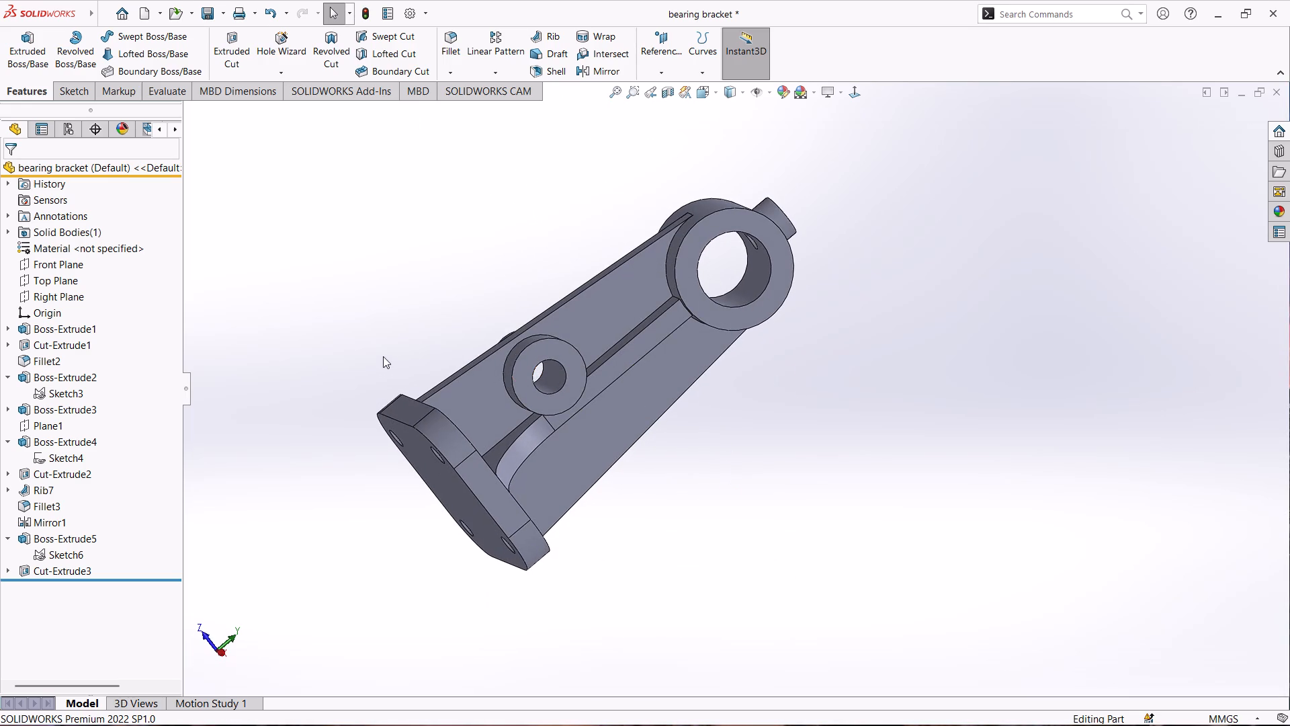
scroll(384, 356, "up", 2)
middle_click_drag(391, 338, 365, 471)
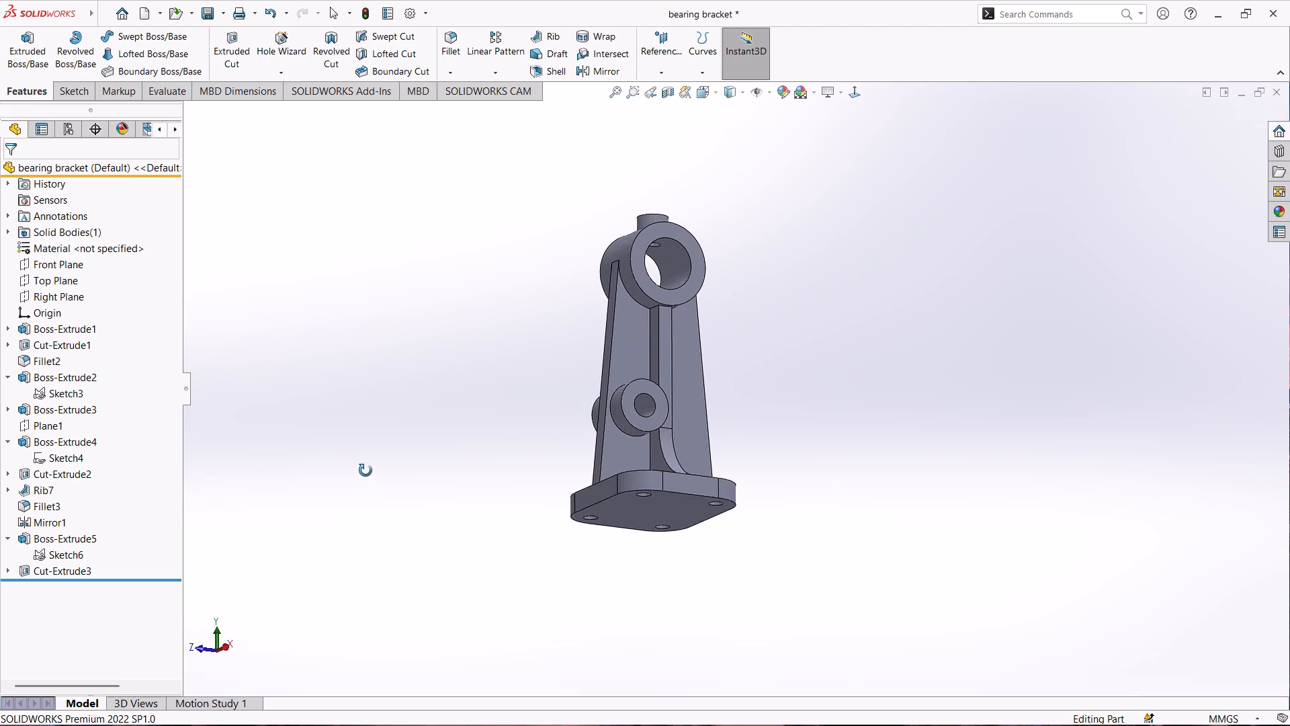
middle_click_drag(365, 471, 359, 582)
Save the bearing bracket part.
key("ctrl+s")
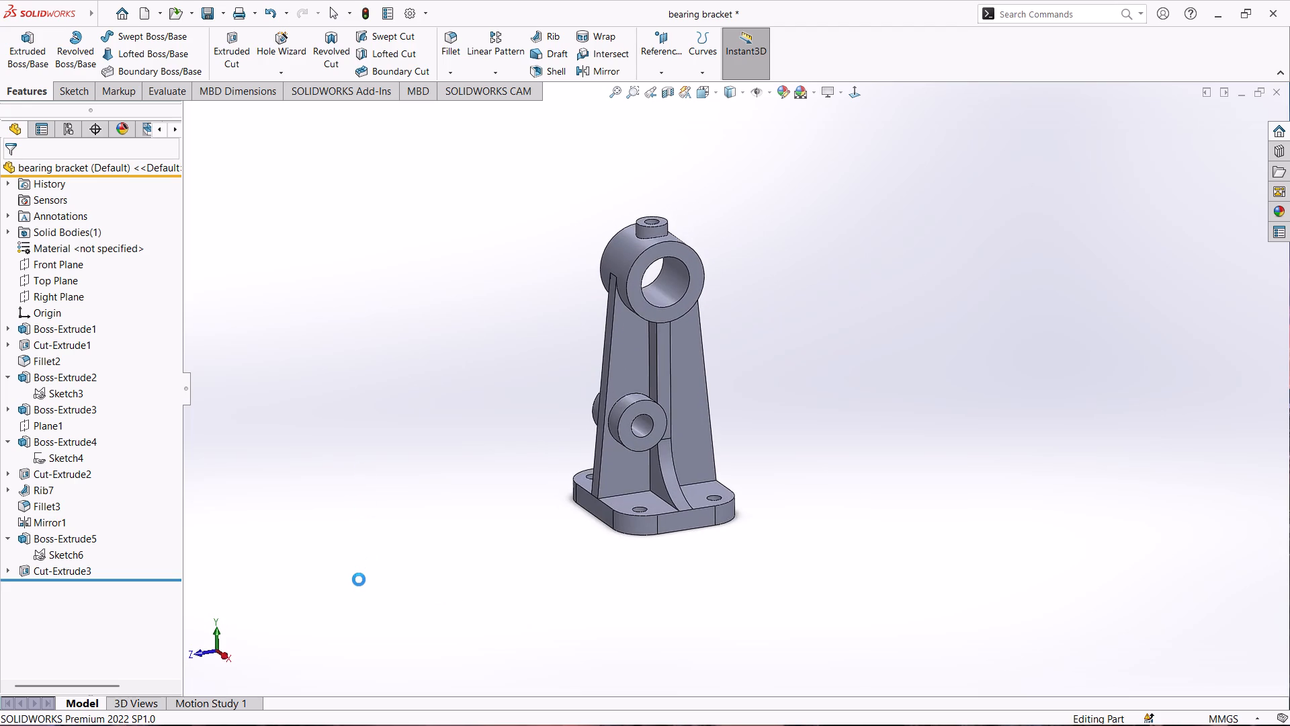
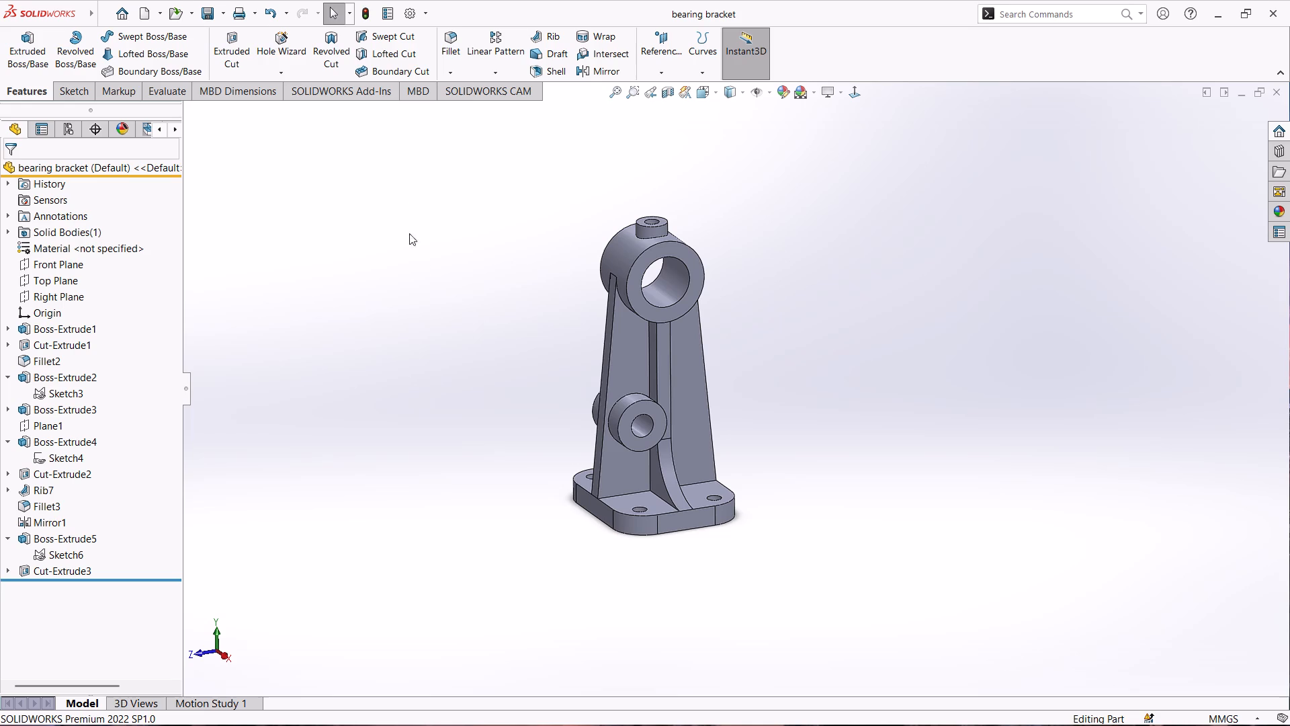
Start a Fillet feature on the bearing bracket.
left_click(448, 48)
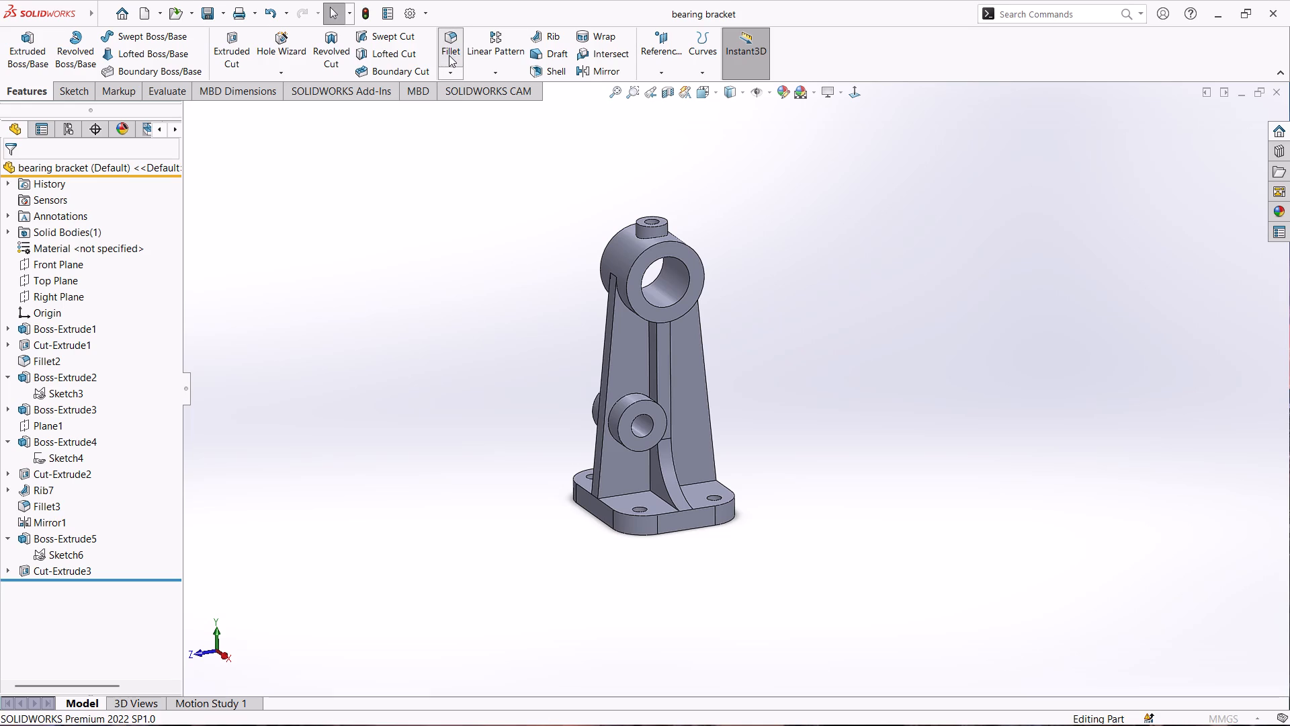
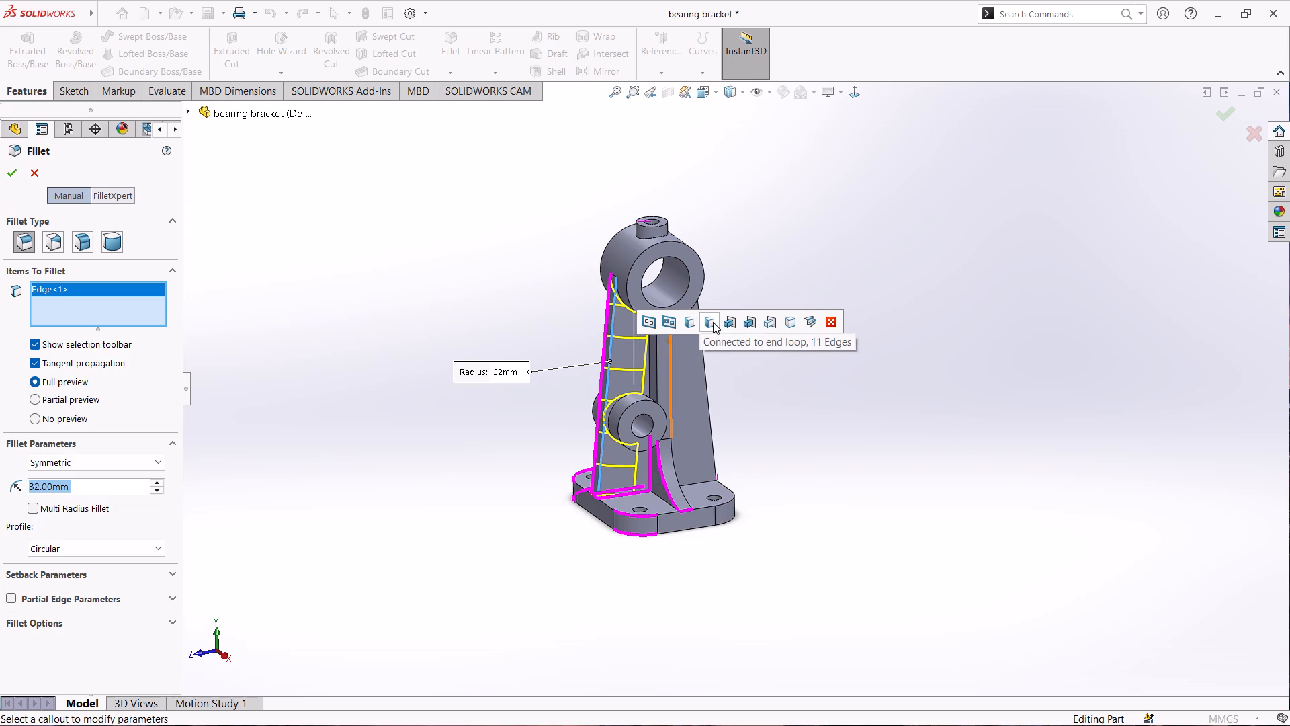
Extend the fillet's edge selection from the web's side edge to the edges connected to its end loop.
left_click(713, 322)
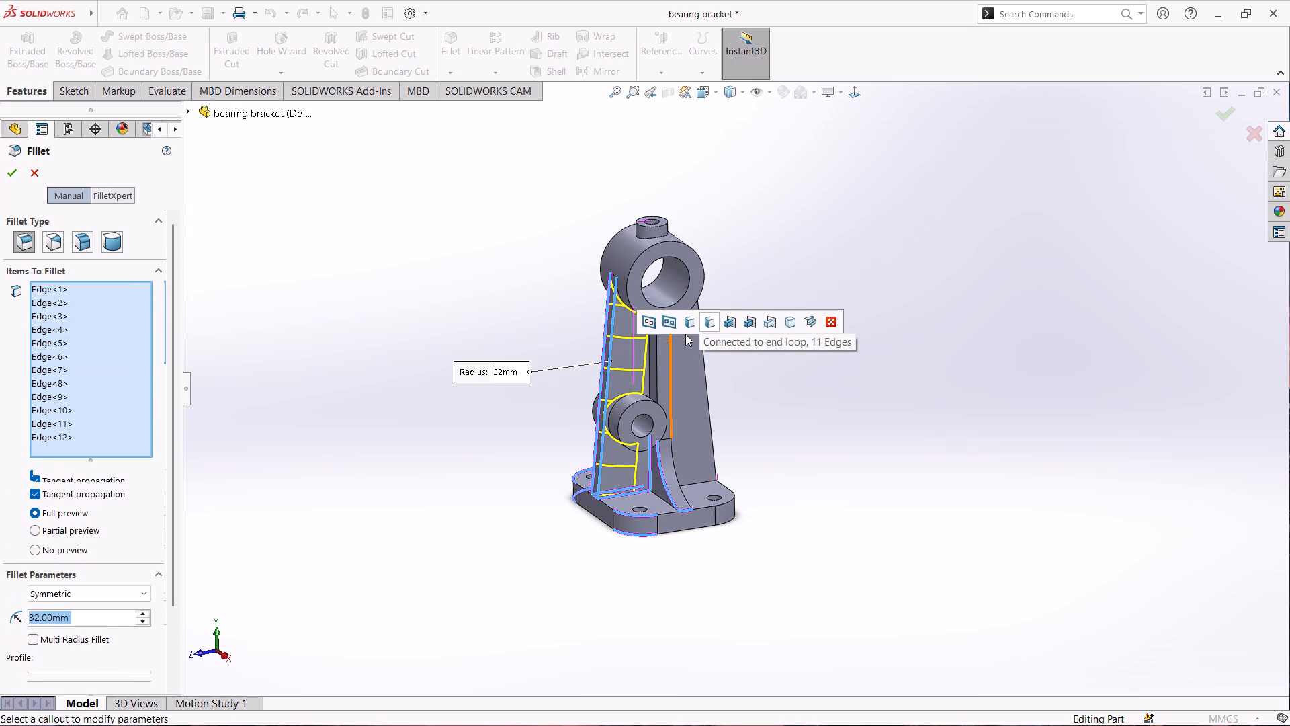
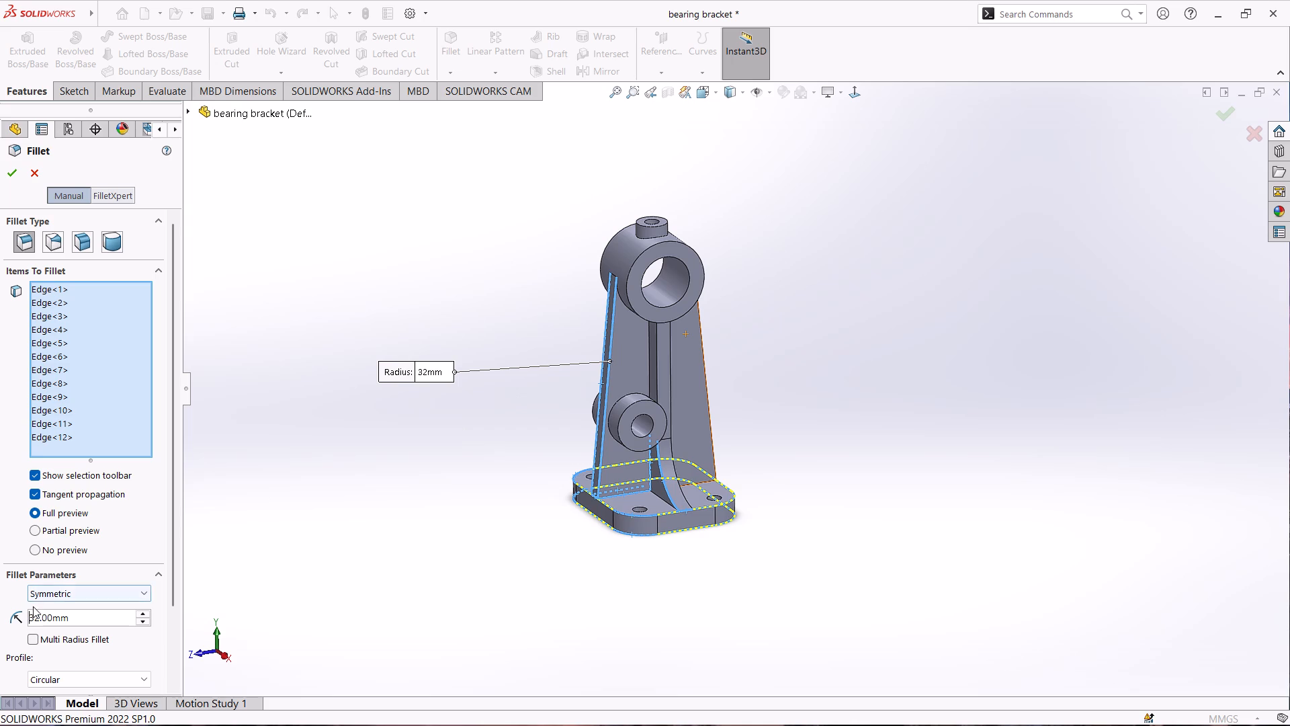
Open the symmetric fillet's radius value for editing, keeping the selected web and base edges.
left_click_drag(77, 618, 17, 620)
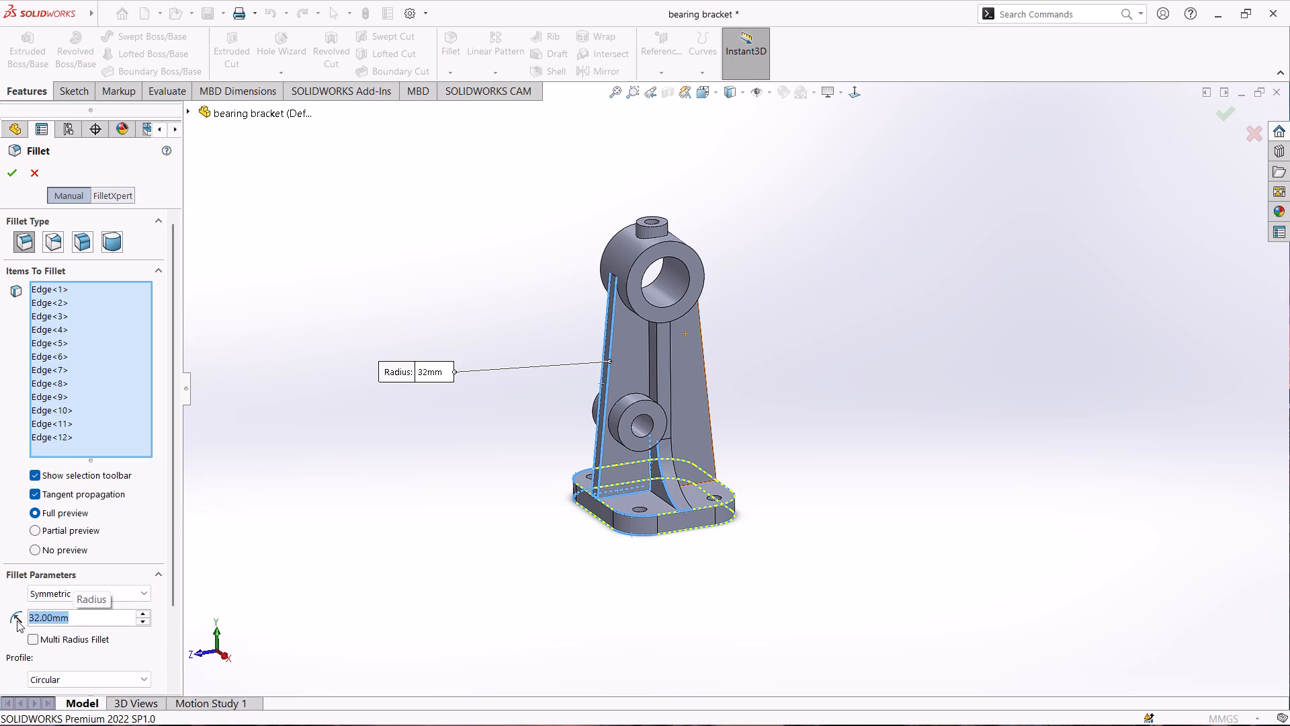
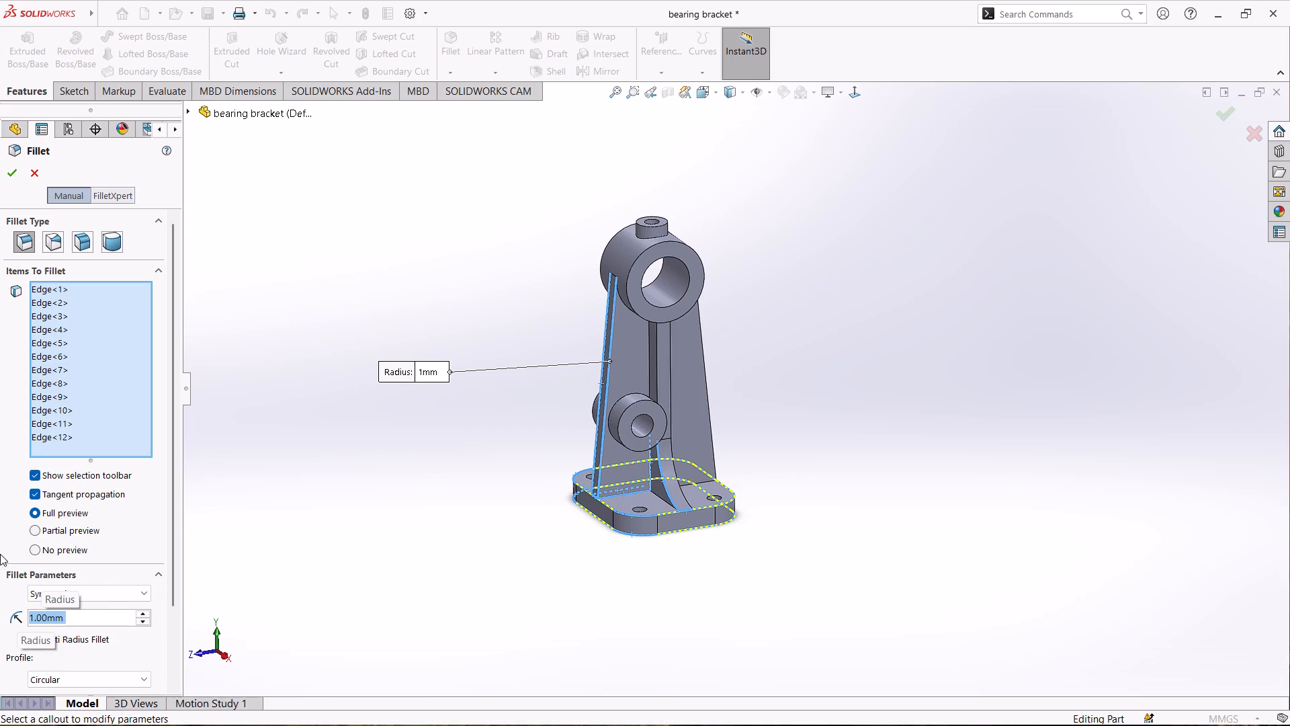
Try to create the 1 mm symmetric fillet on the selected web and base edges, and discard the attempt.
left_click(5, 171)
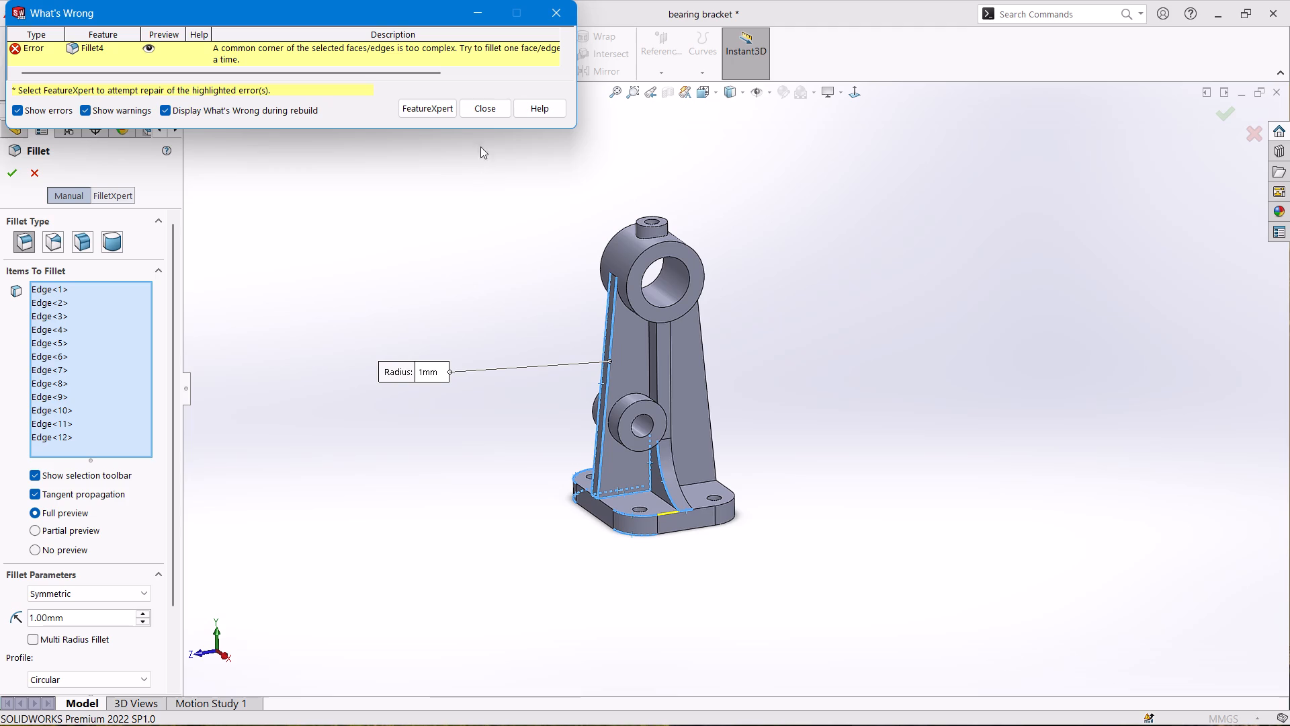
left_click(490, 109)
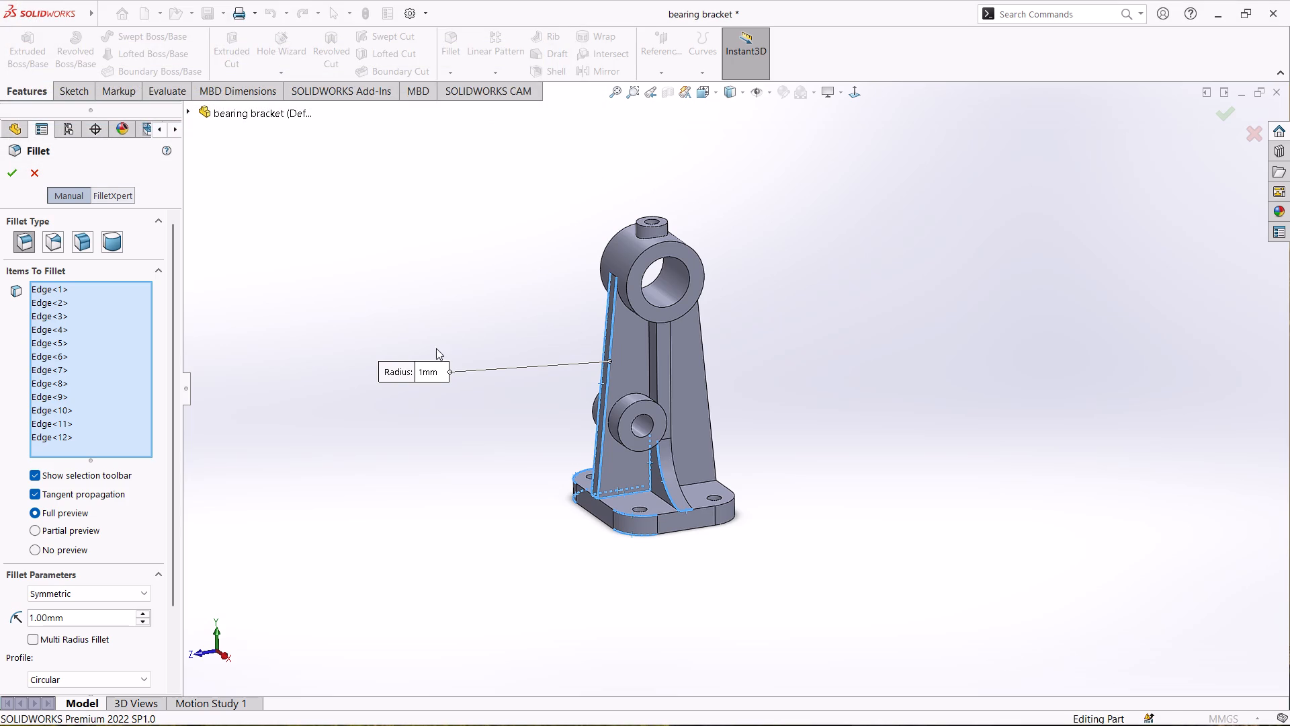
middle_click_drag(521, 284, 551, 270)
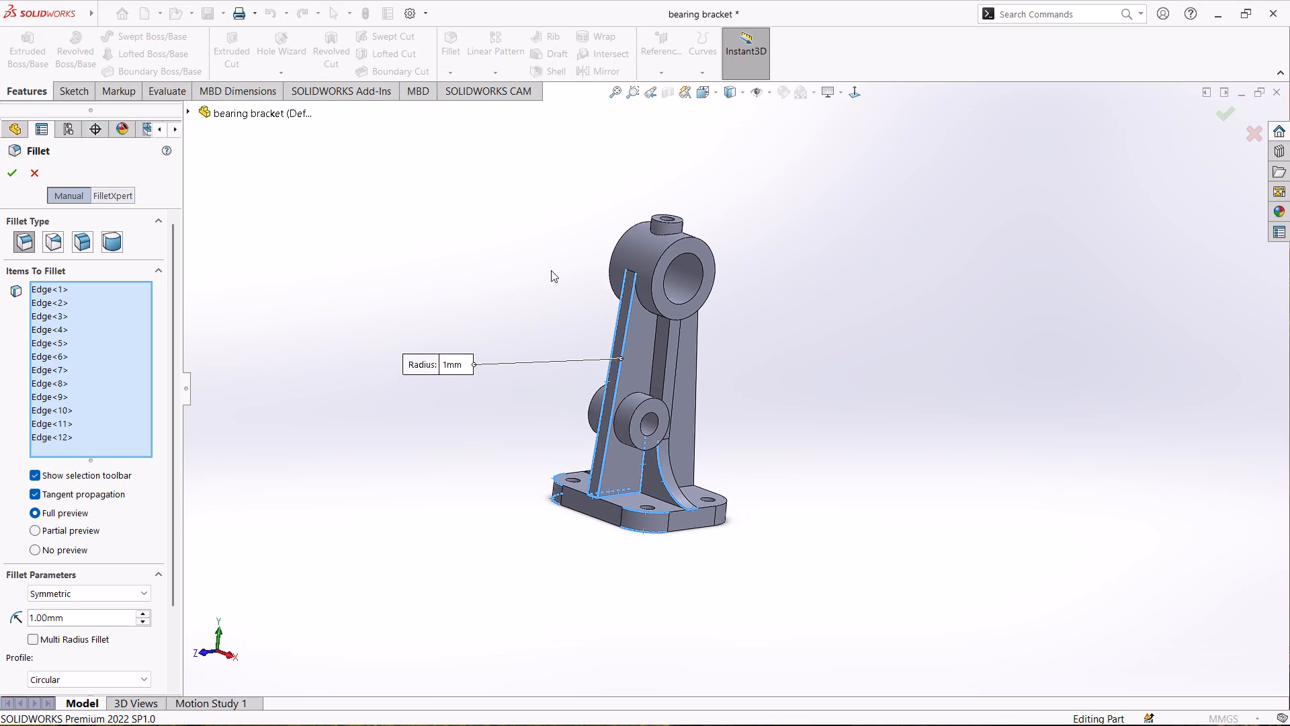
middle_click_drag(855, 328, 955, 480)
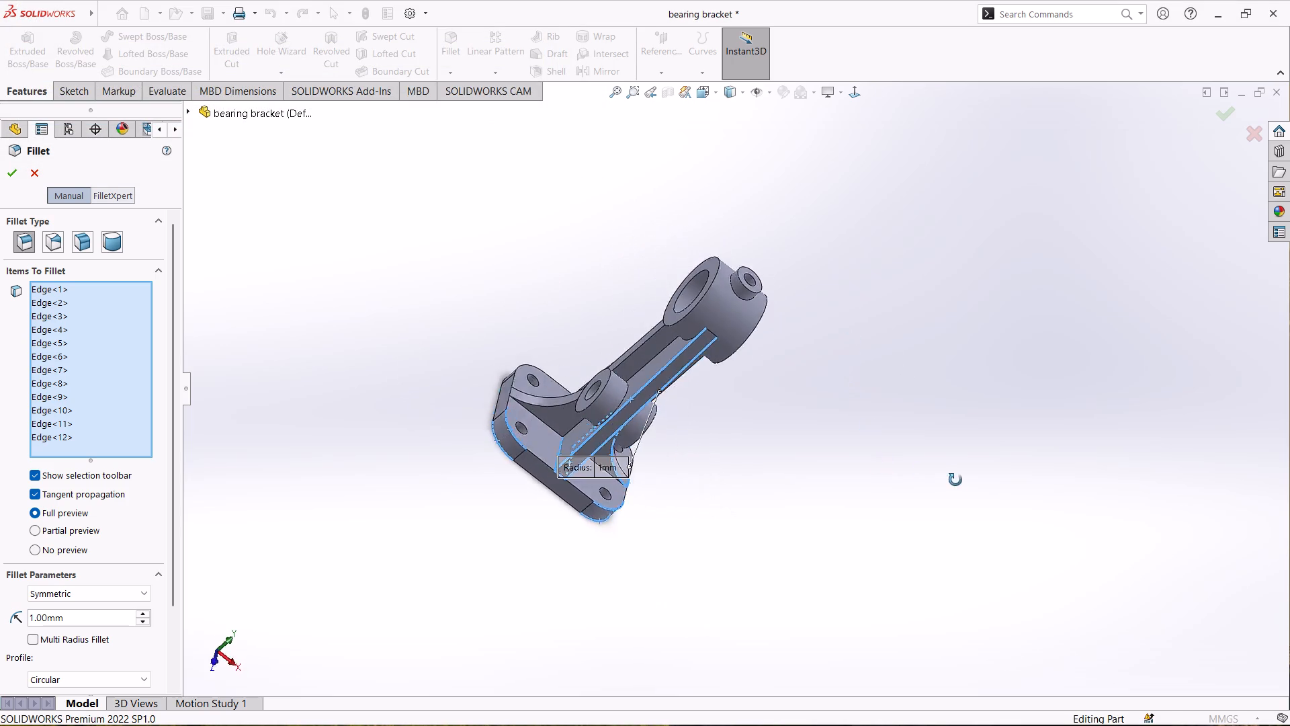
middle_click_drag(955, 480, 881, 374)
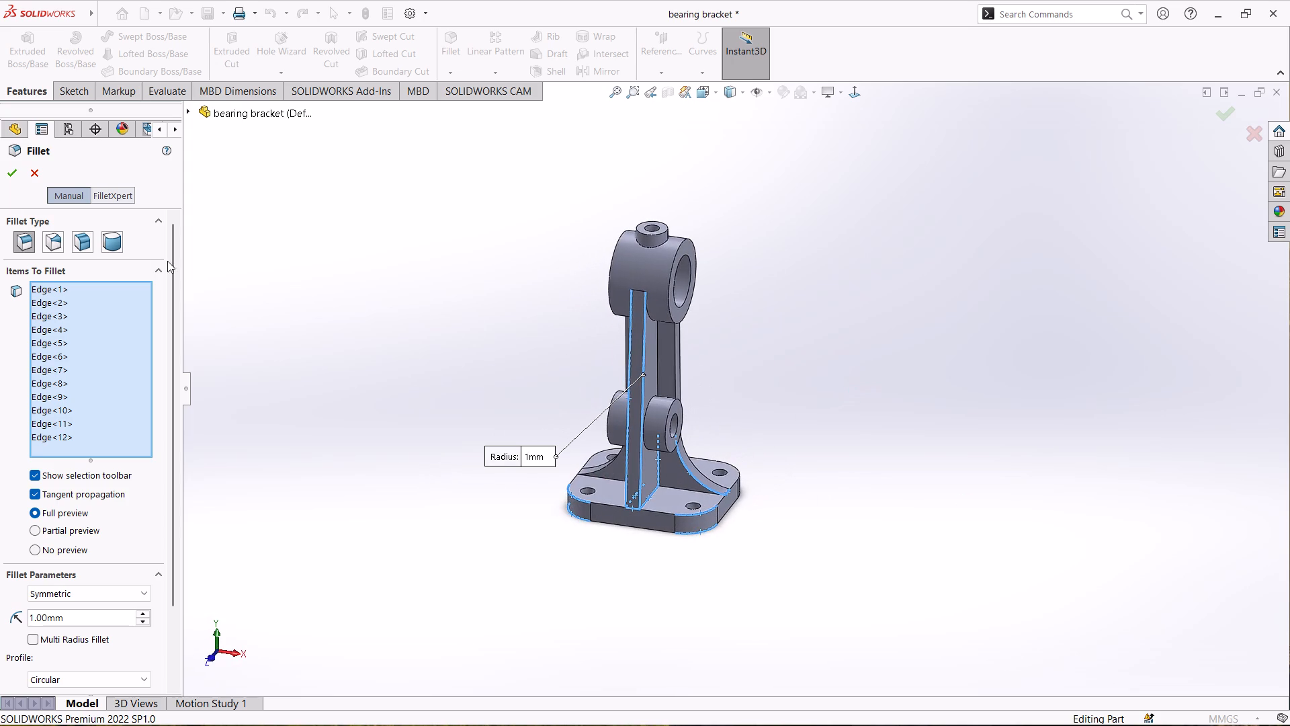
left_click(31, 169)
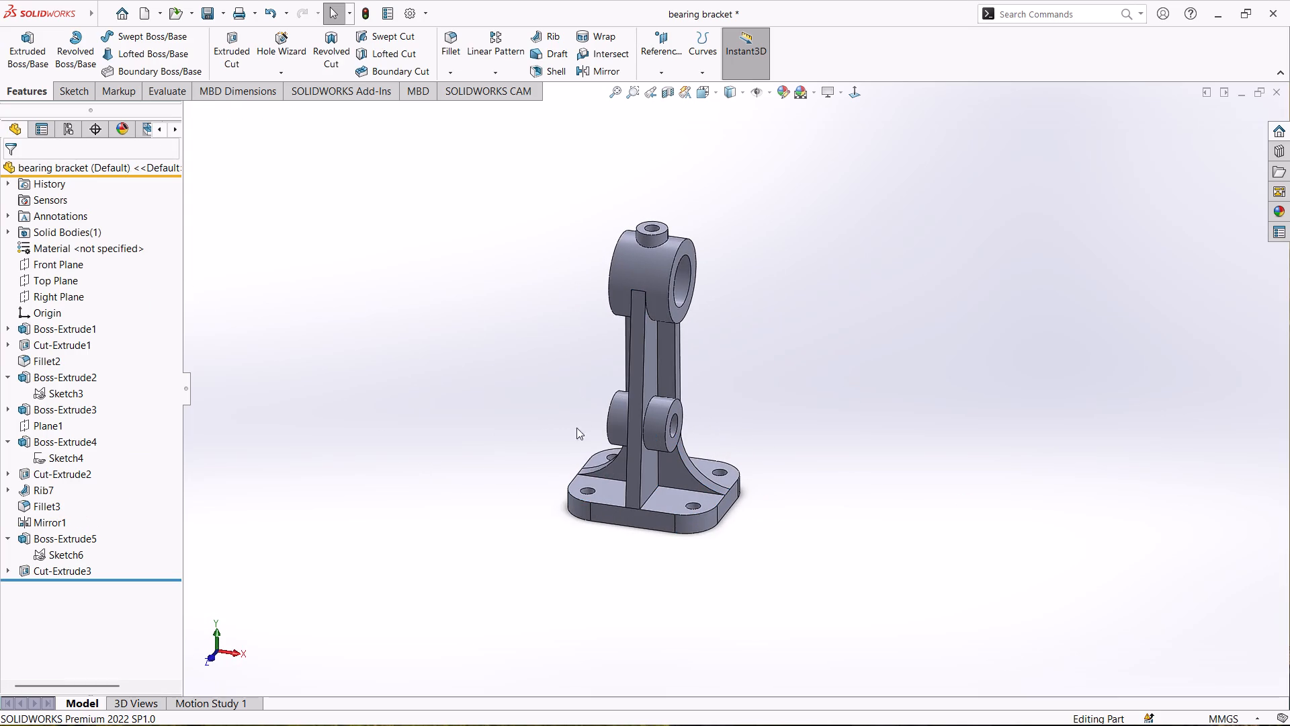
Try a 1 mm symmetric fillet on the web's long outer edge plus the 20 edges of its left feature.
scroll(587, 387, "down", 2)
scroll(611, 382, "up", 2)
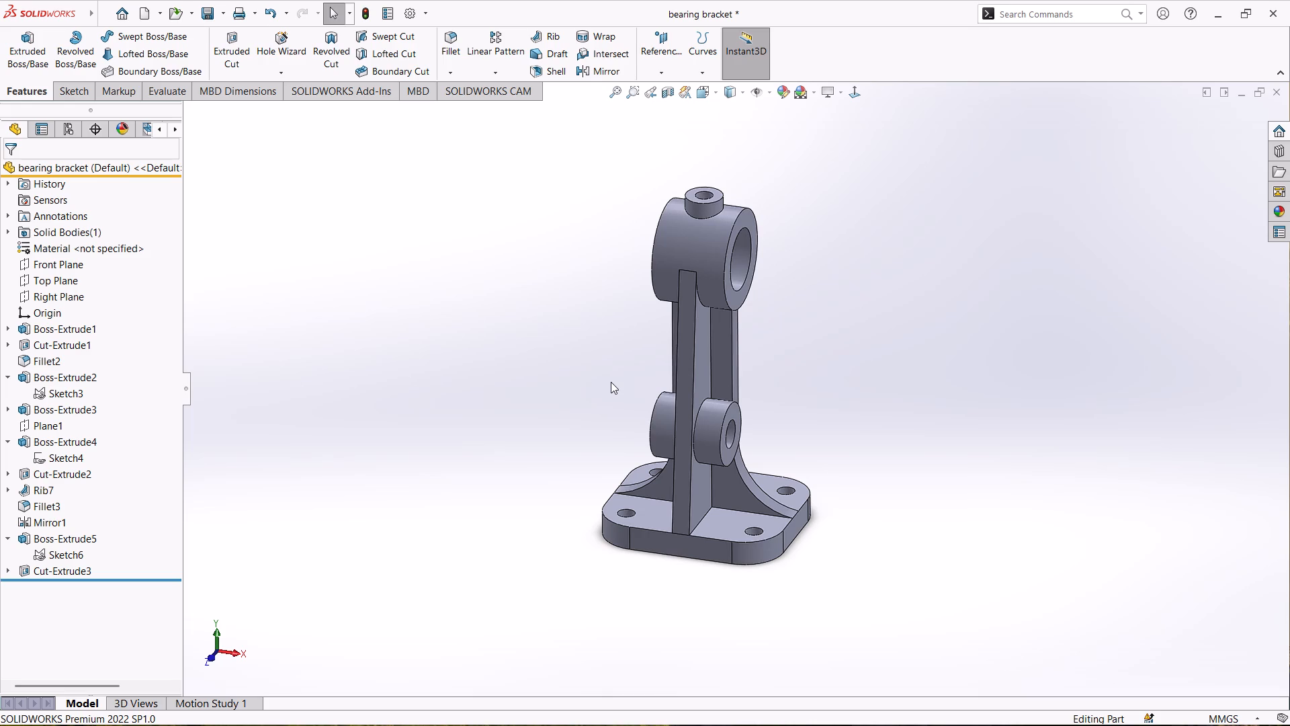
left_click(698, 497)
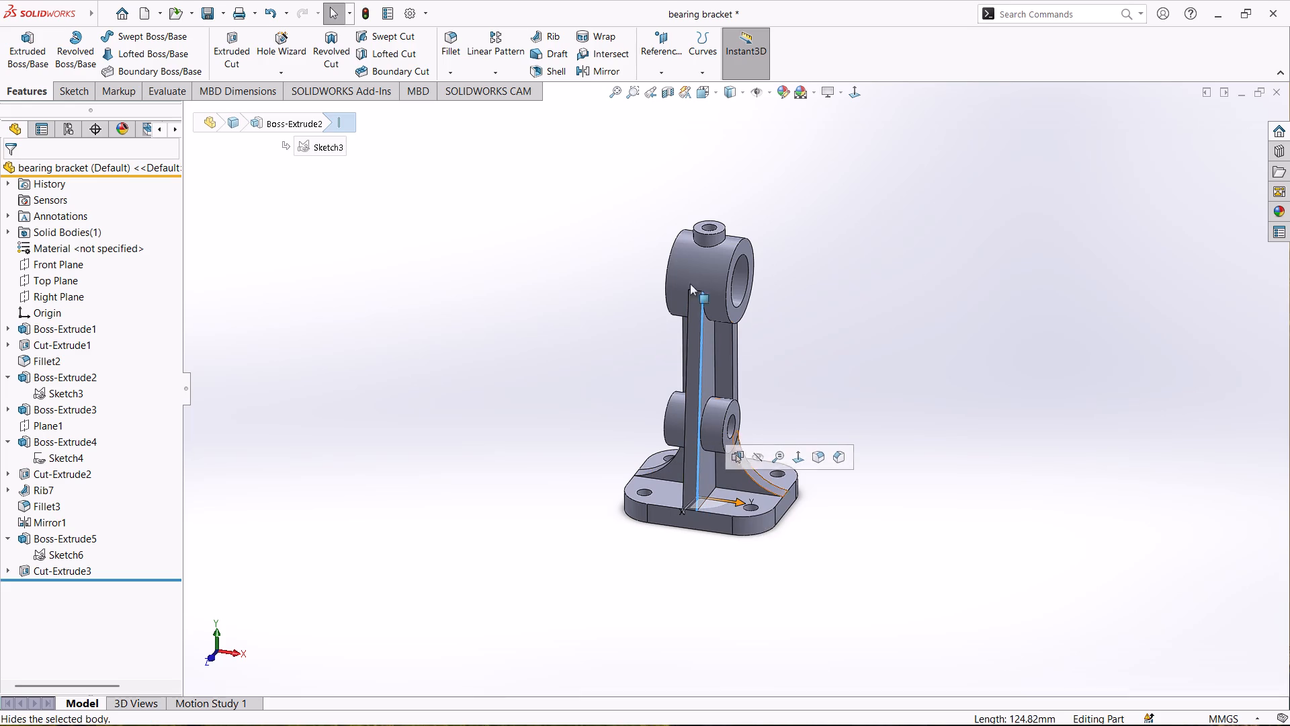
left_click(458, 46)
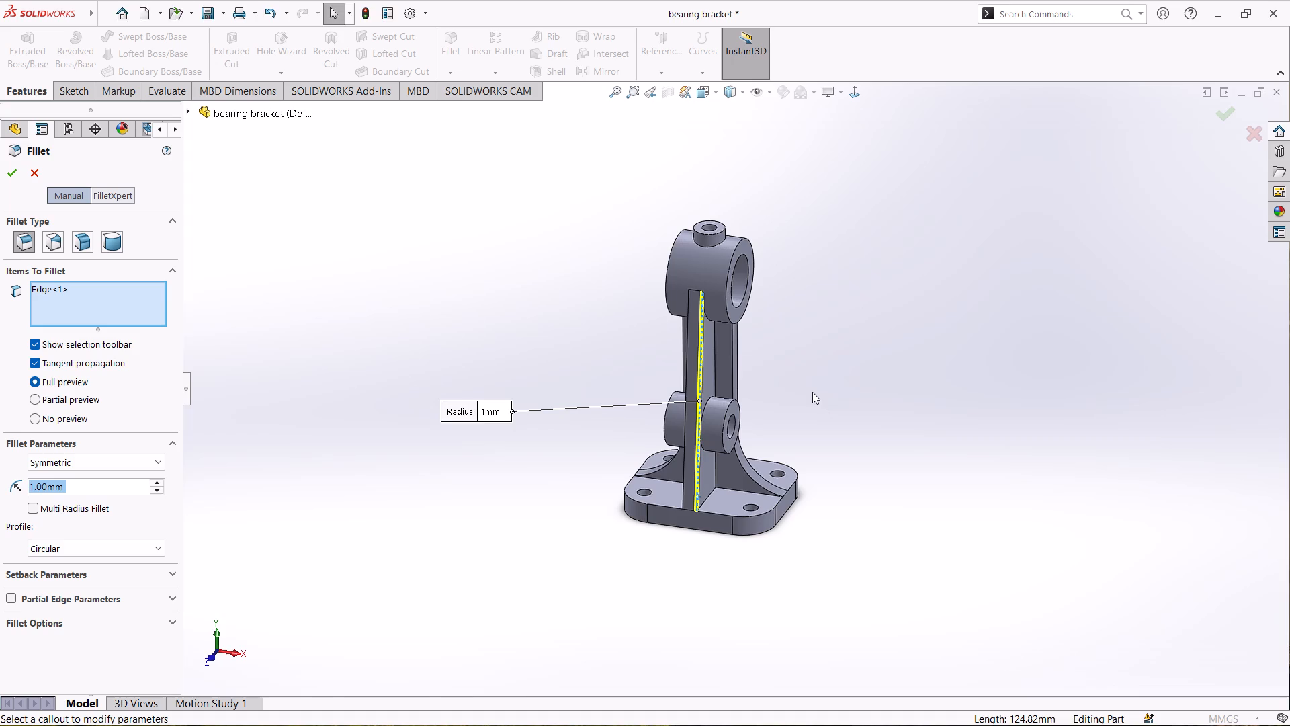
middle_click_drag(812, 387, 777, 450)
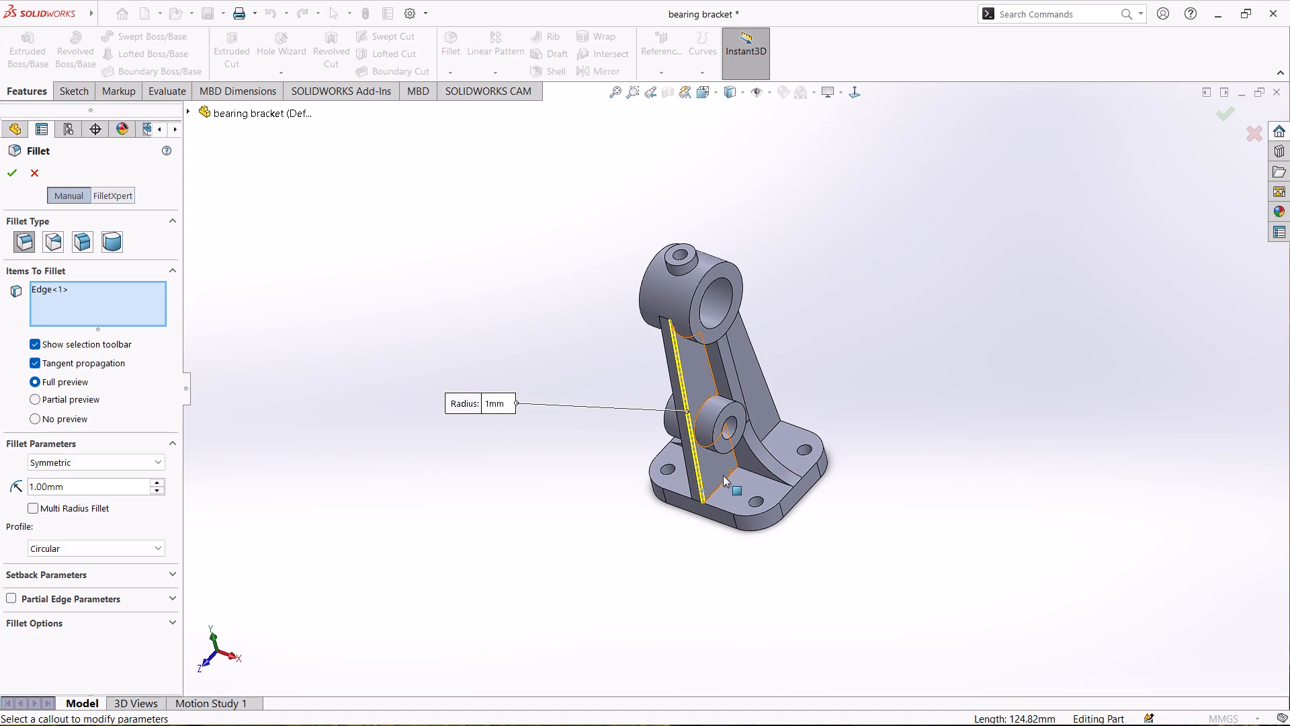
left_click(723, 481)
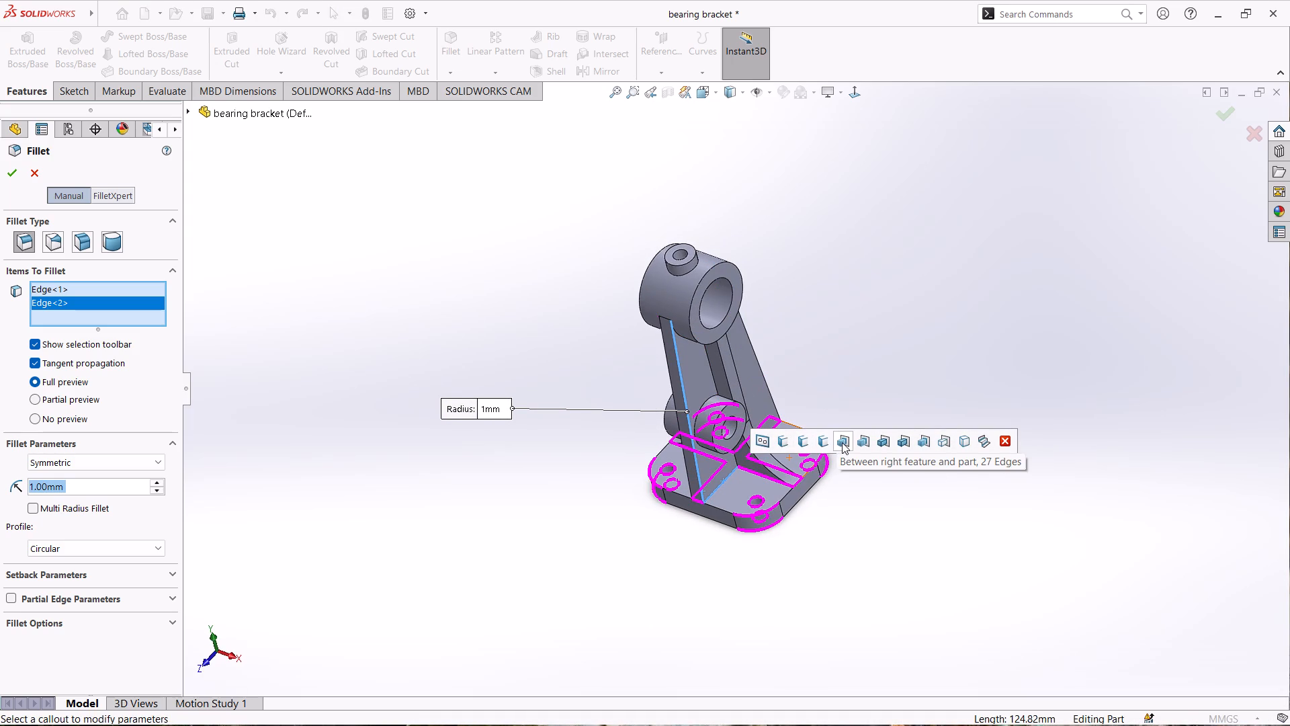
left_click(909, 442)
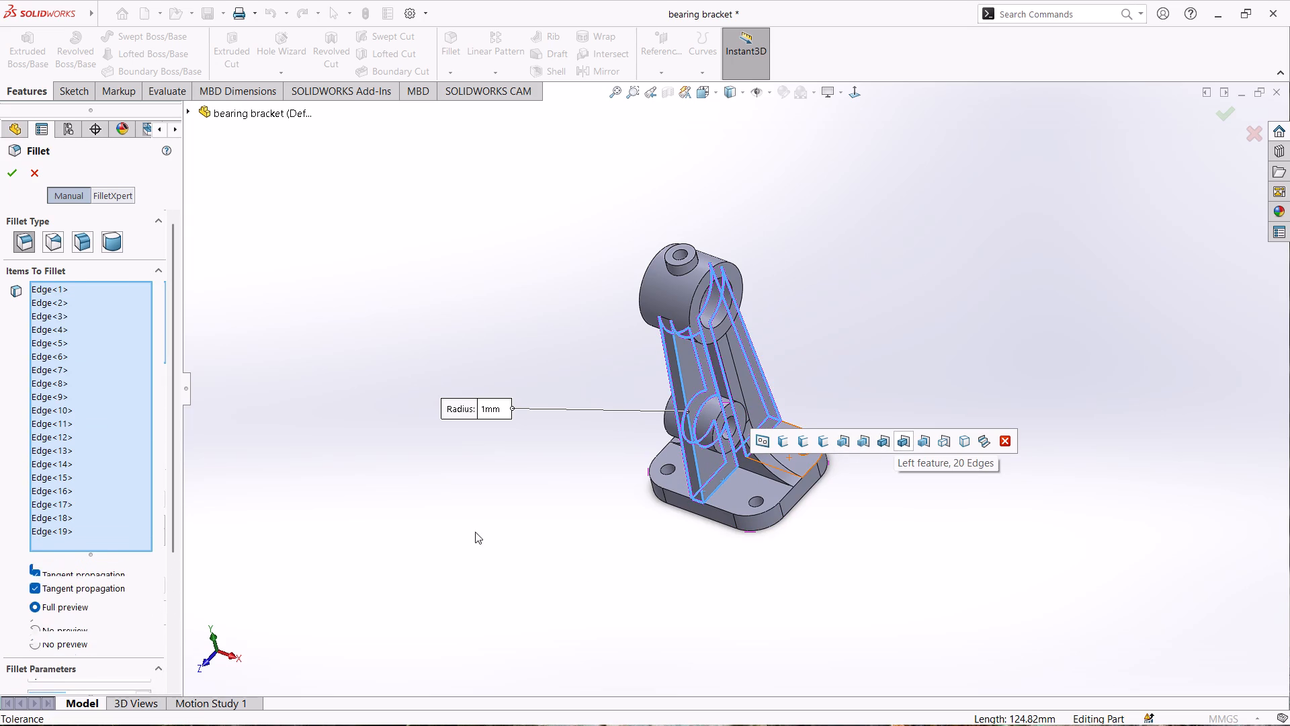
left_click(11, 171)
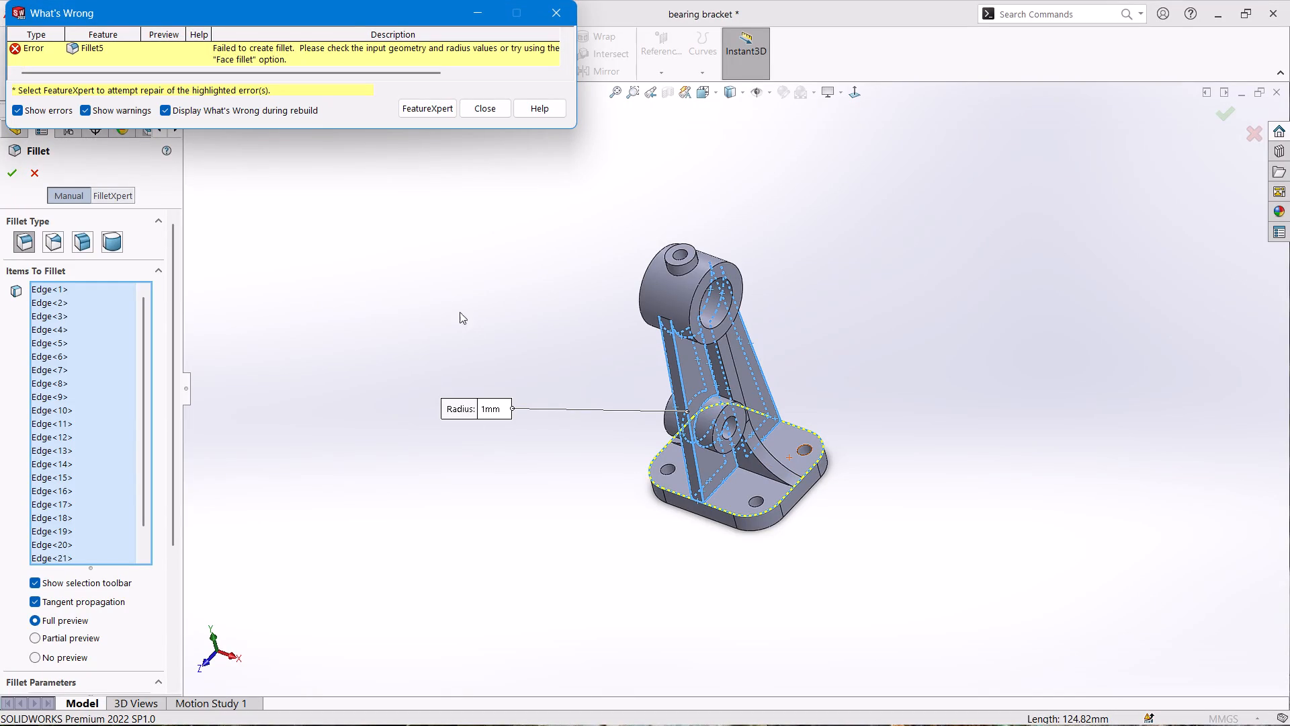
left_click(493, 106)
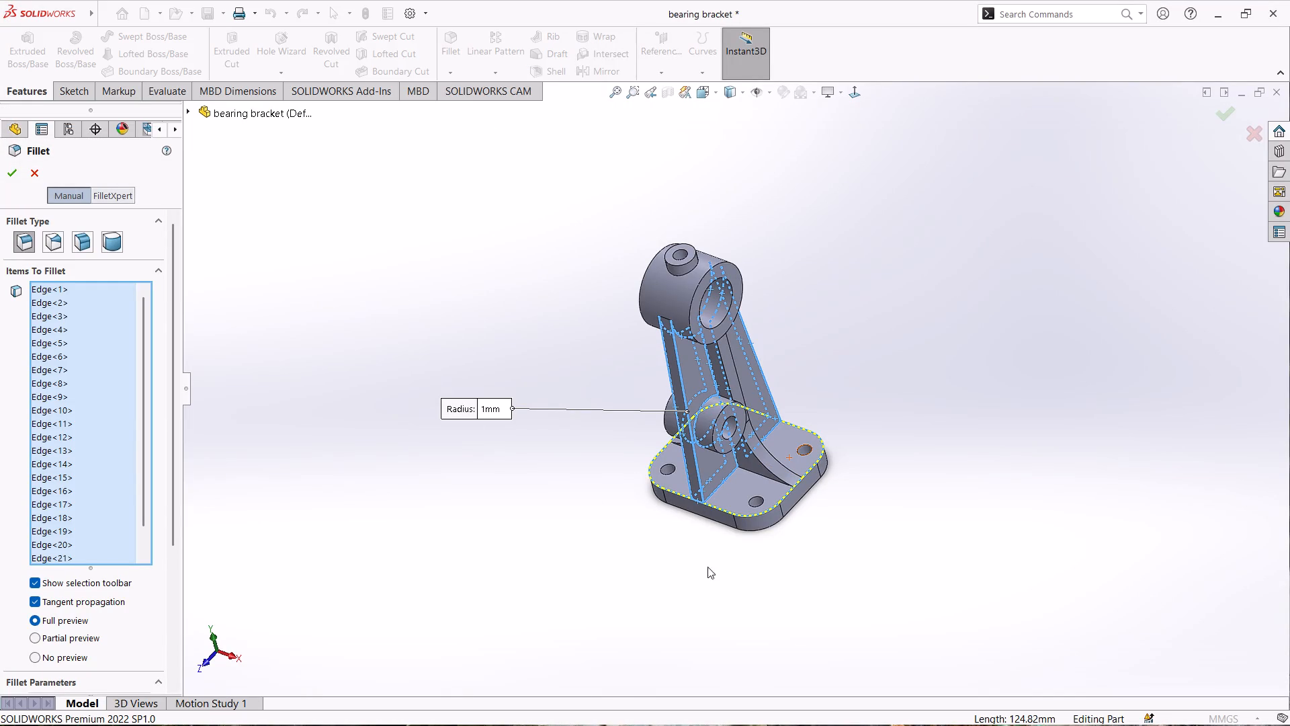
Turn off the fillet's selection toolbar display and retry the 1 mm fillet on the selected web edges.
middle_click_drag(711, 565, 741, 378)
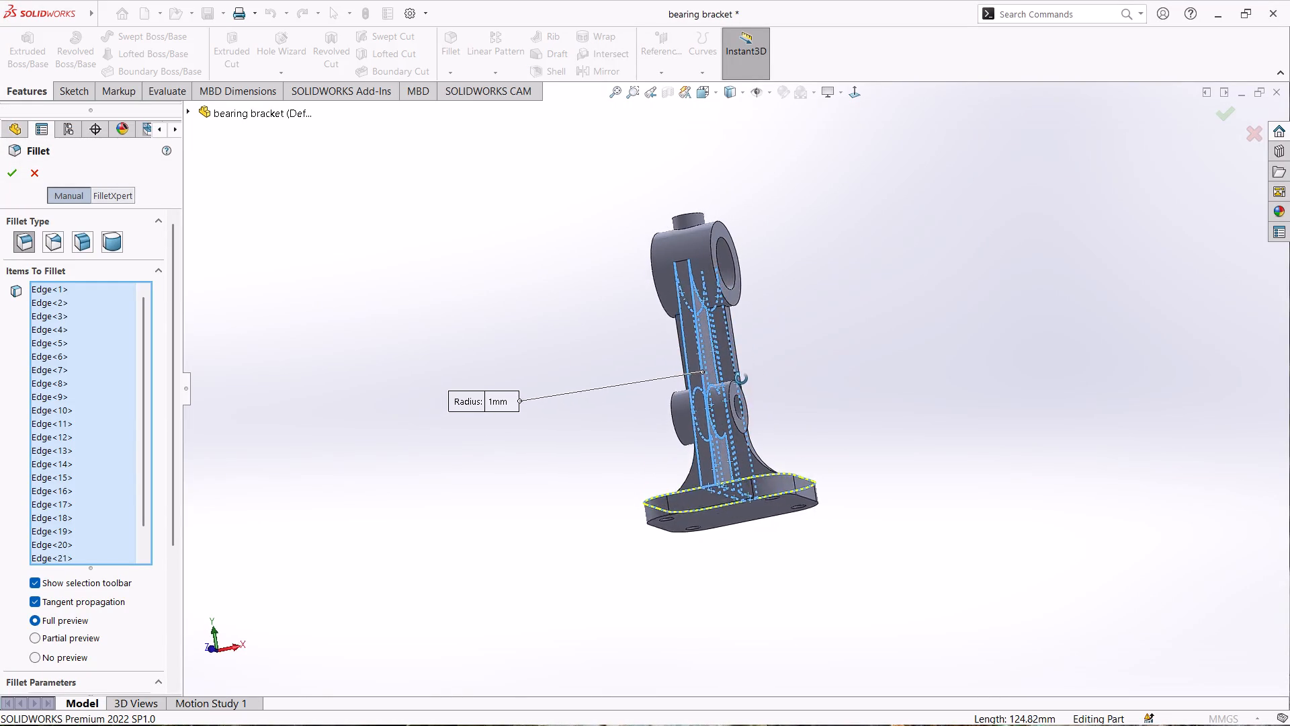
middle_click_drag(741, 378, 607, 528)
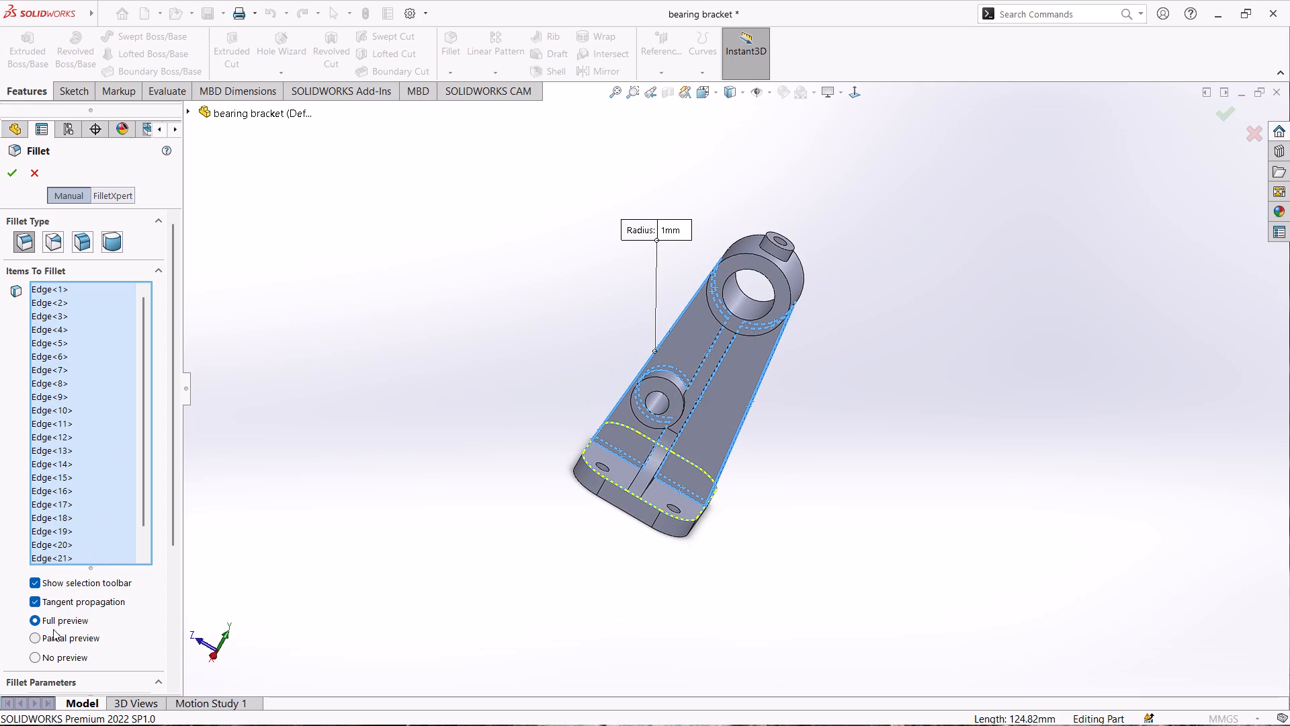
scroll(87, 615, "down", 1)
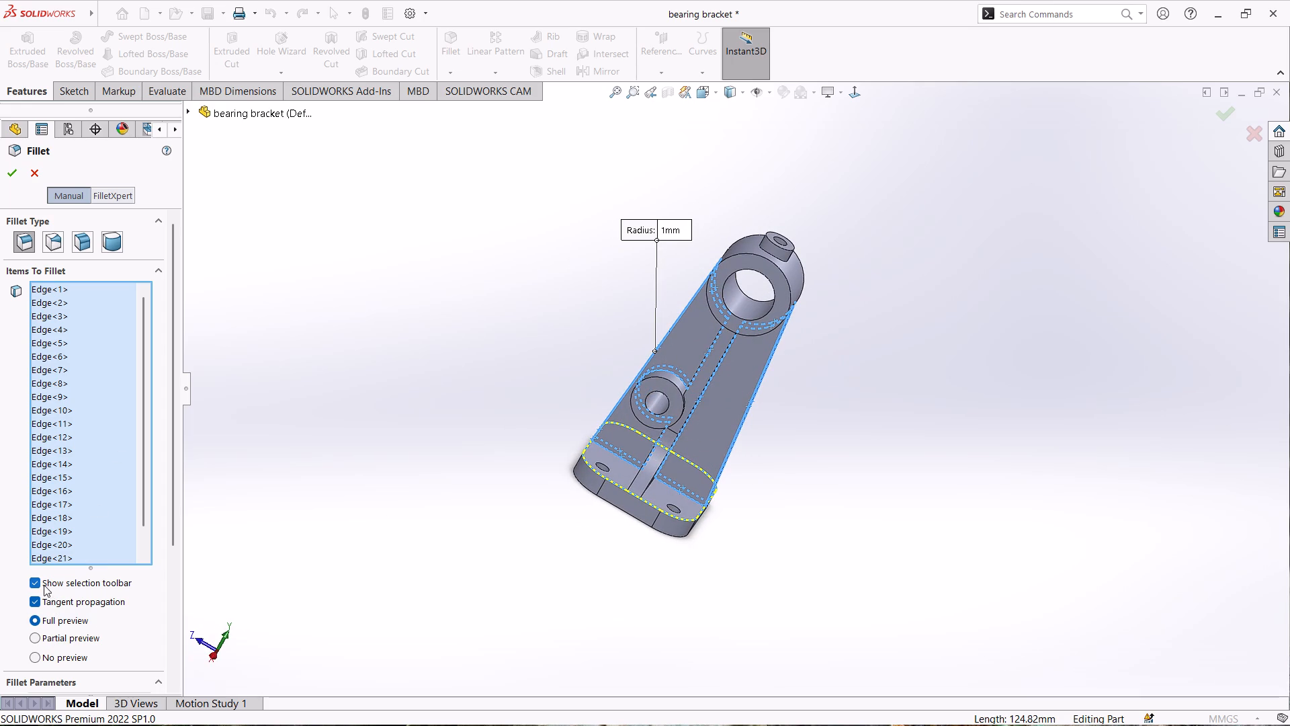
left_click(40, 581)
left_click(10, 177)
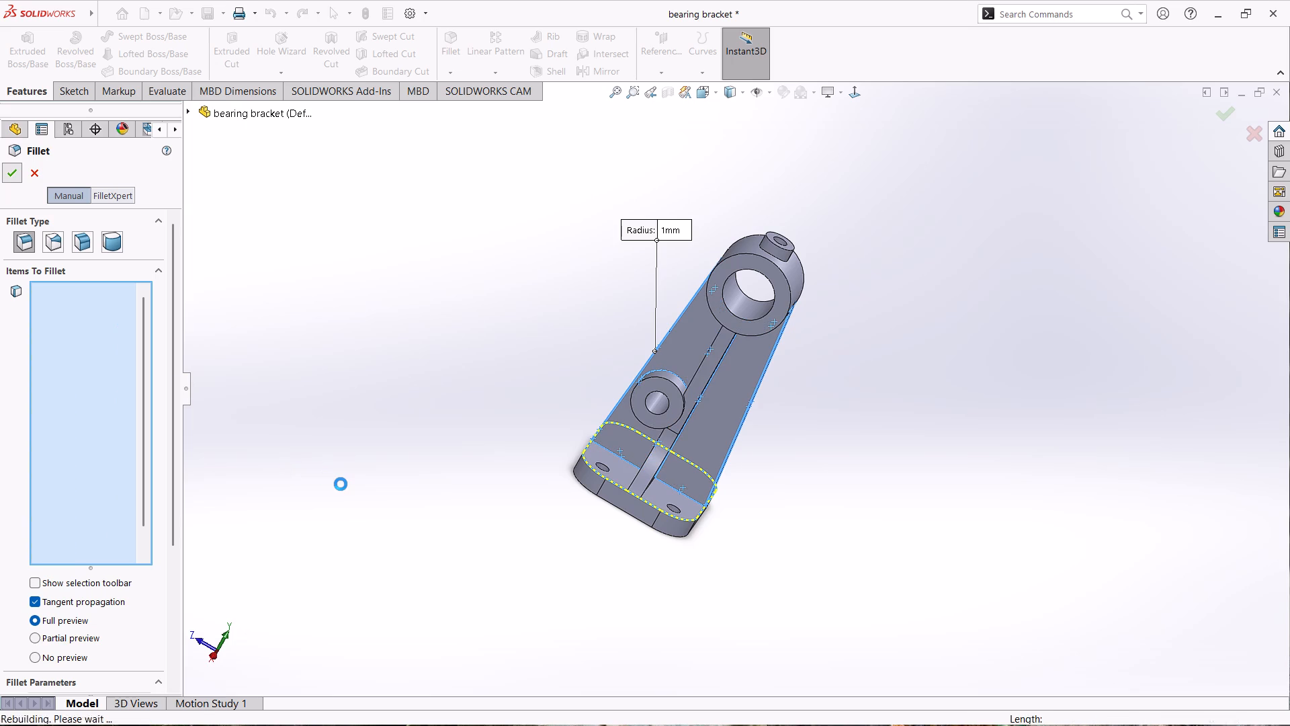
left_click(471, 112)
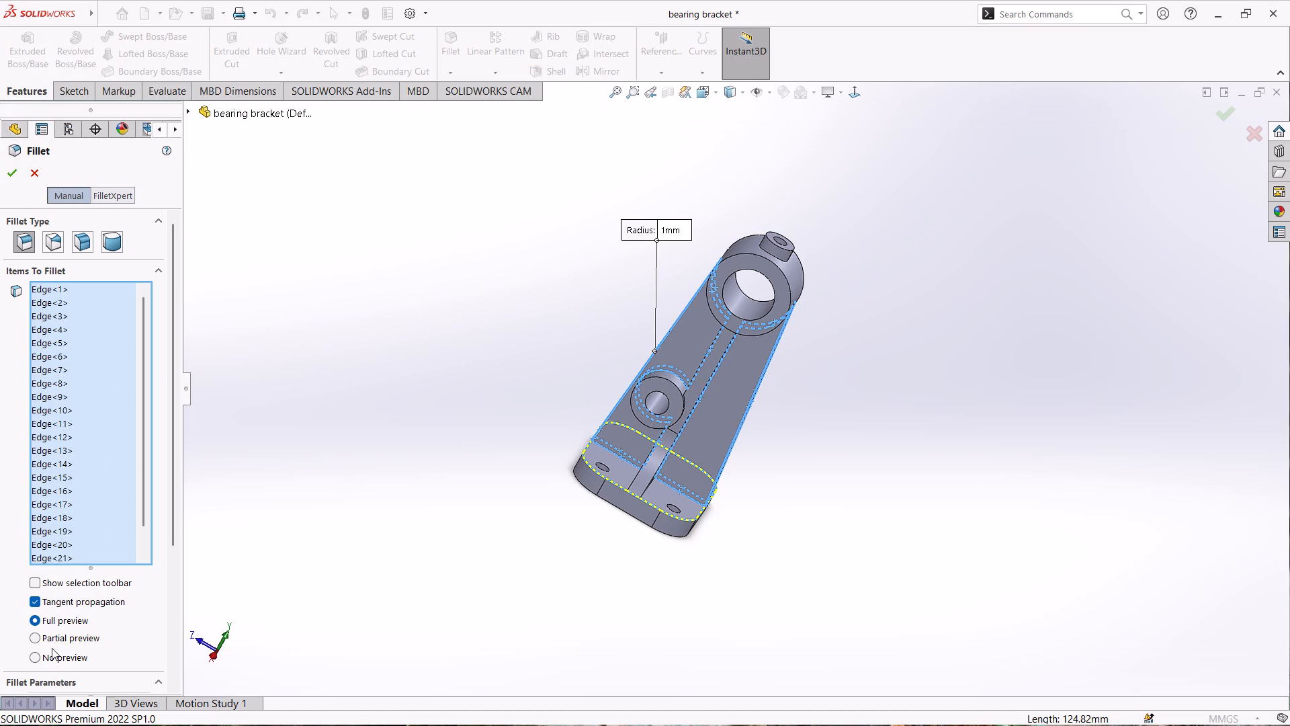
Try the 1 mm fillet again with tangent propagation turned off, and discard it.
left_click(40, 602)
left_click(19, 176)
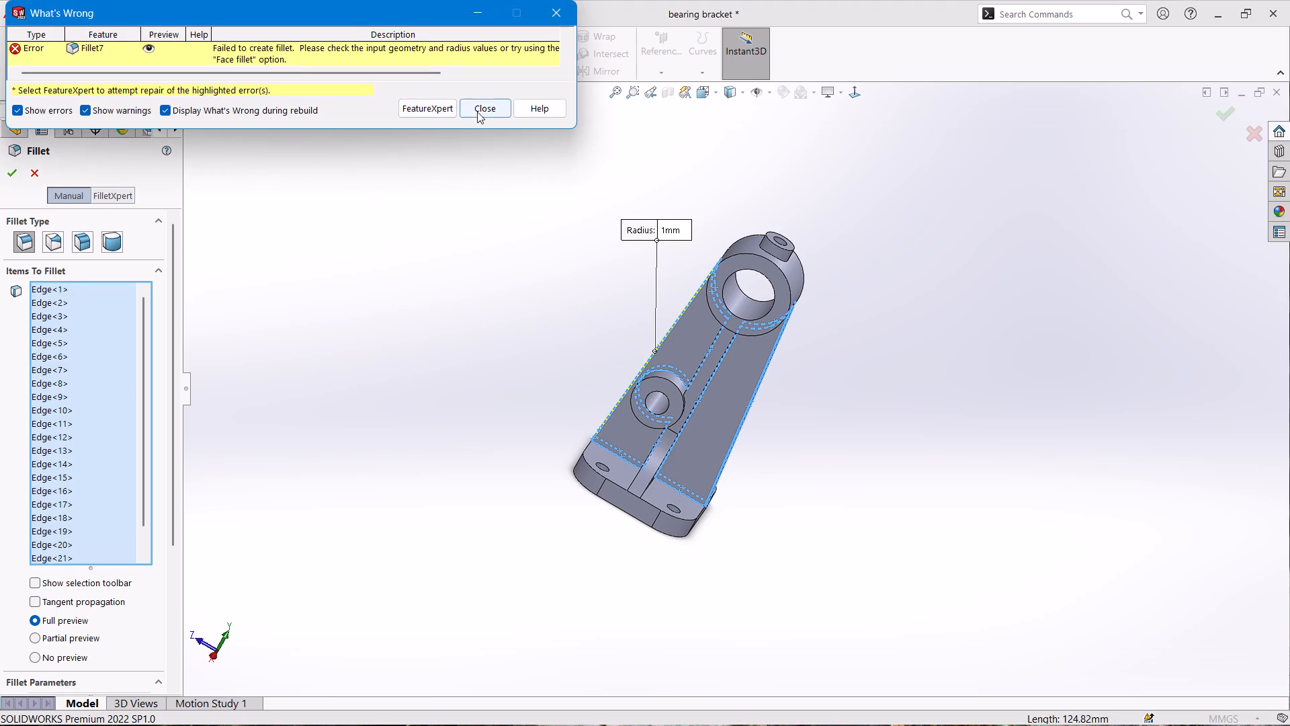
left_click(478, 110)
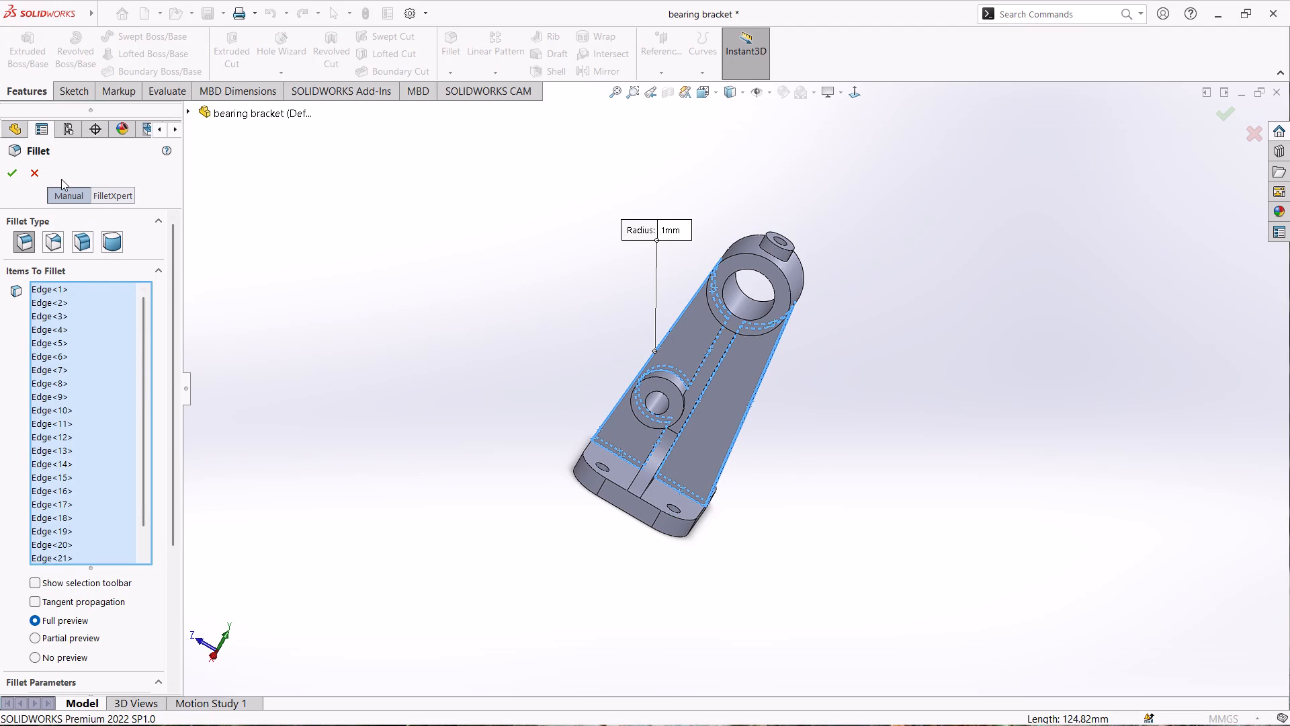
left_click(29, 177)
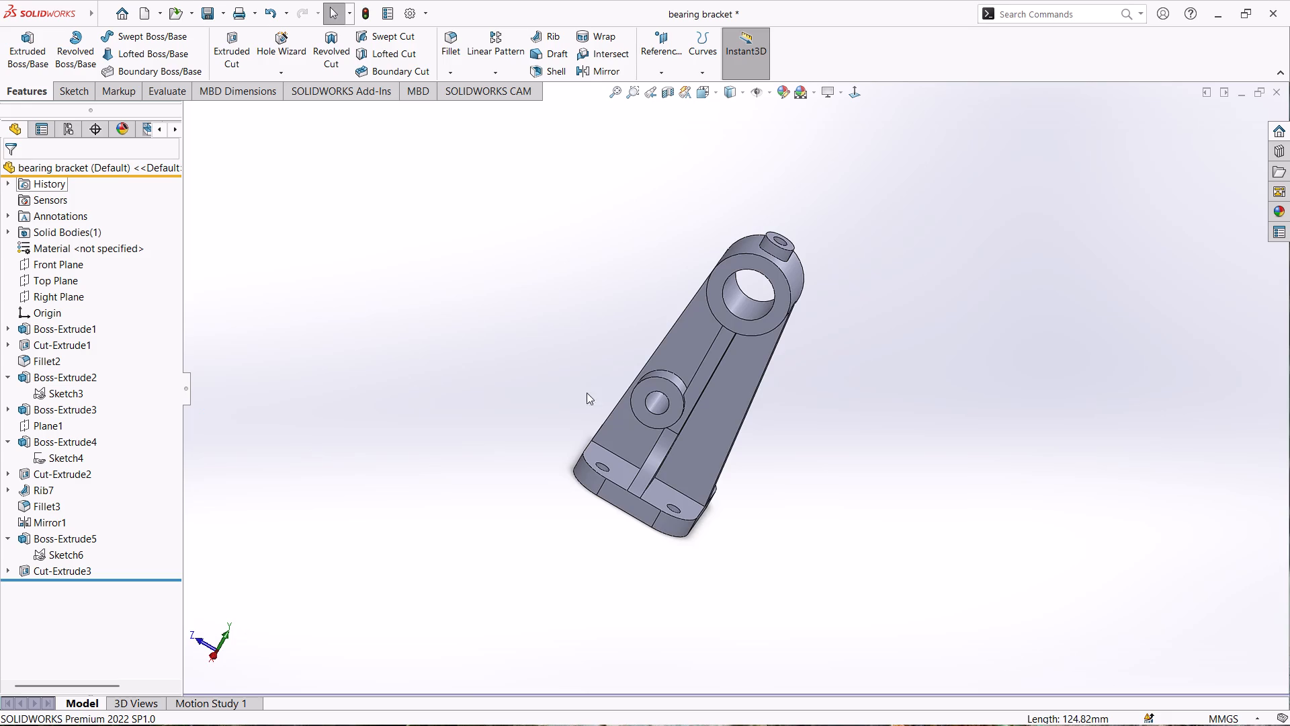
Start a 1 mm symmetric fillet on the web's two long outer edges and the inner edge where it meets the rib.
scroll(652, 337, "down", 2)
middle_click_drag(548, 447, 648, 613)
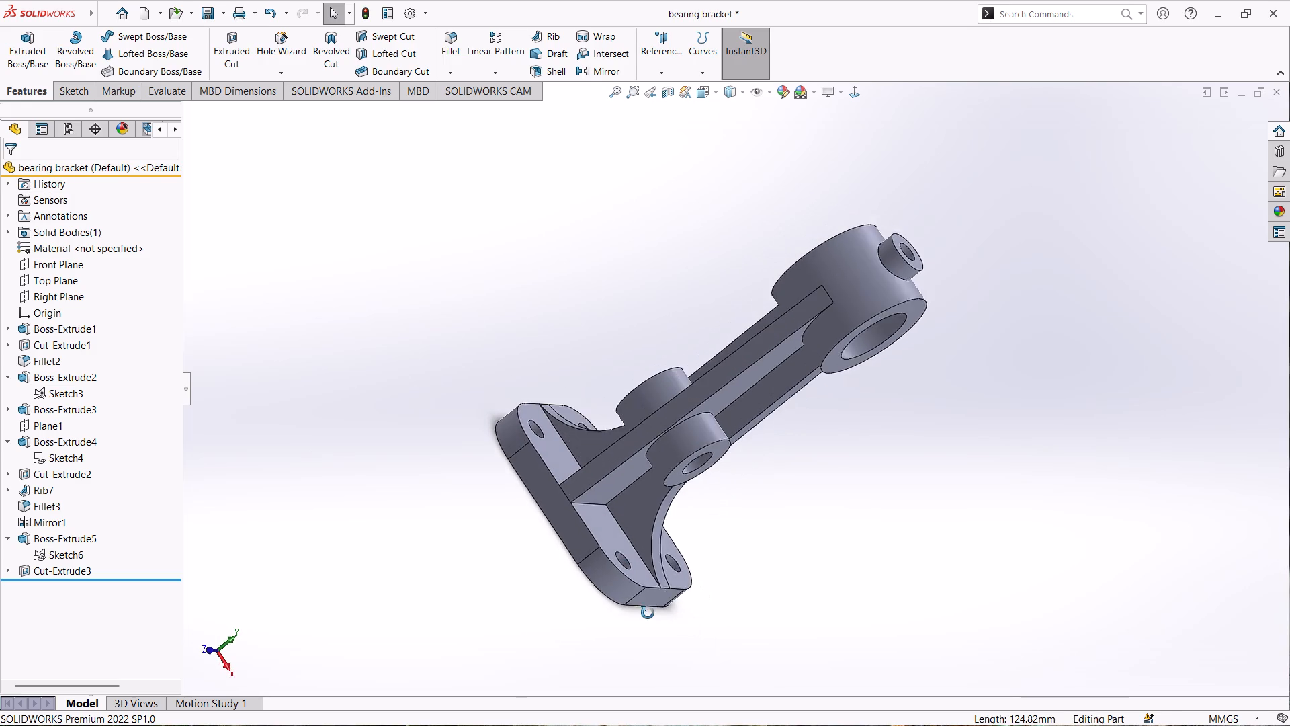
middle_click_drag(648, 613, 648, 613)
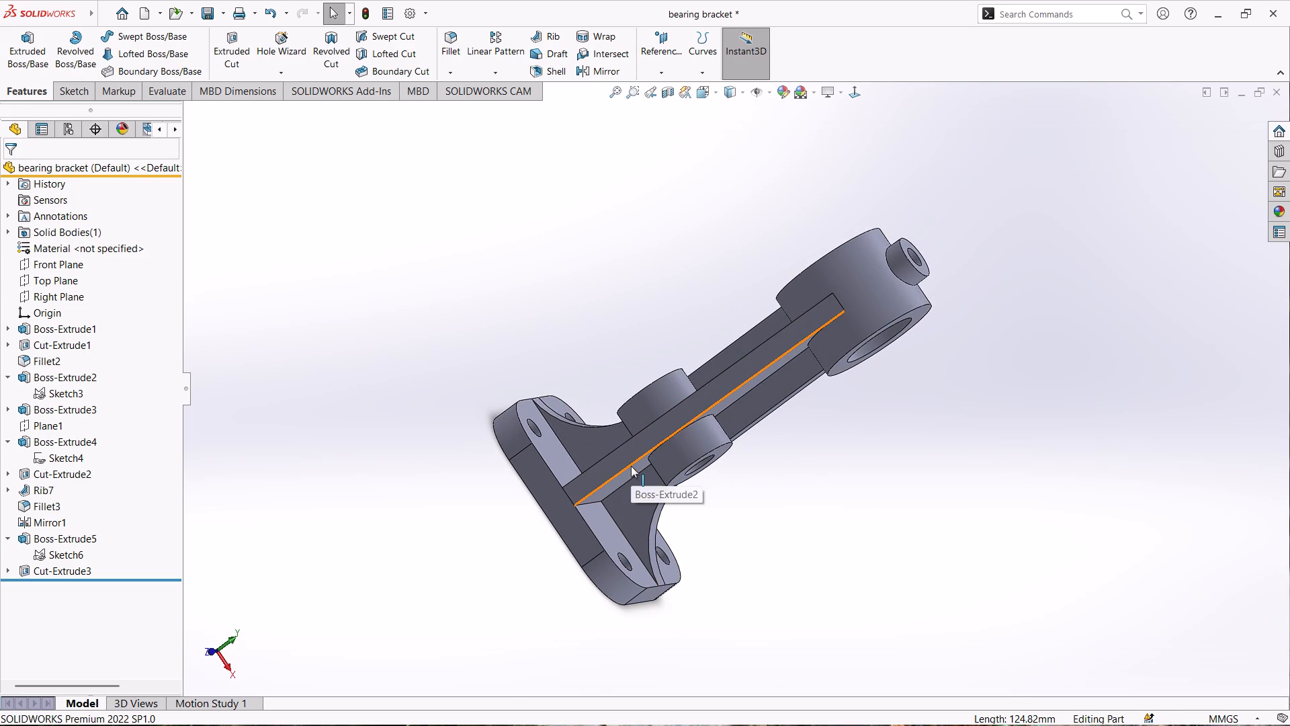
left_click(631, 464)
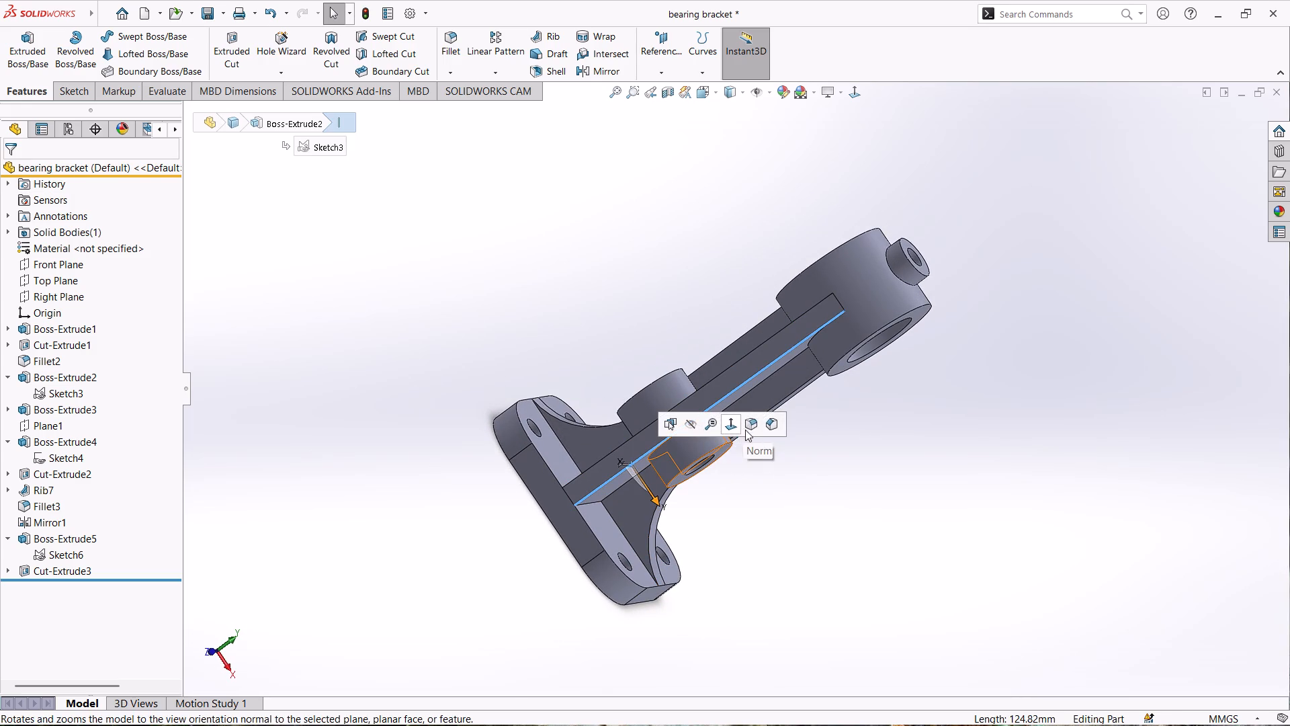
left_click(750, 425)
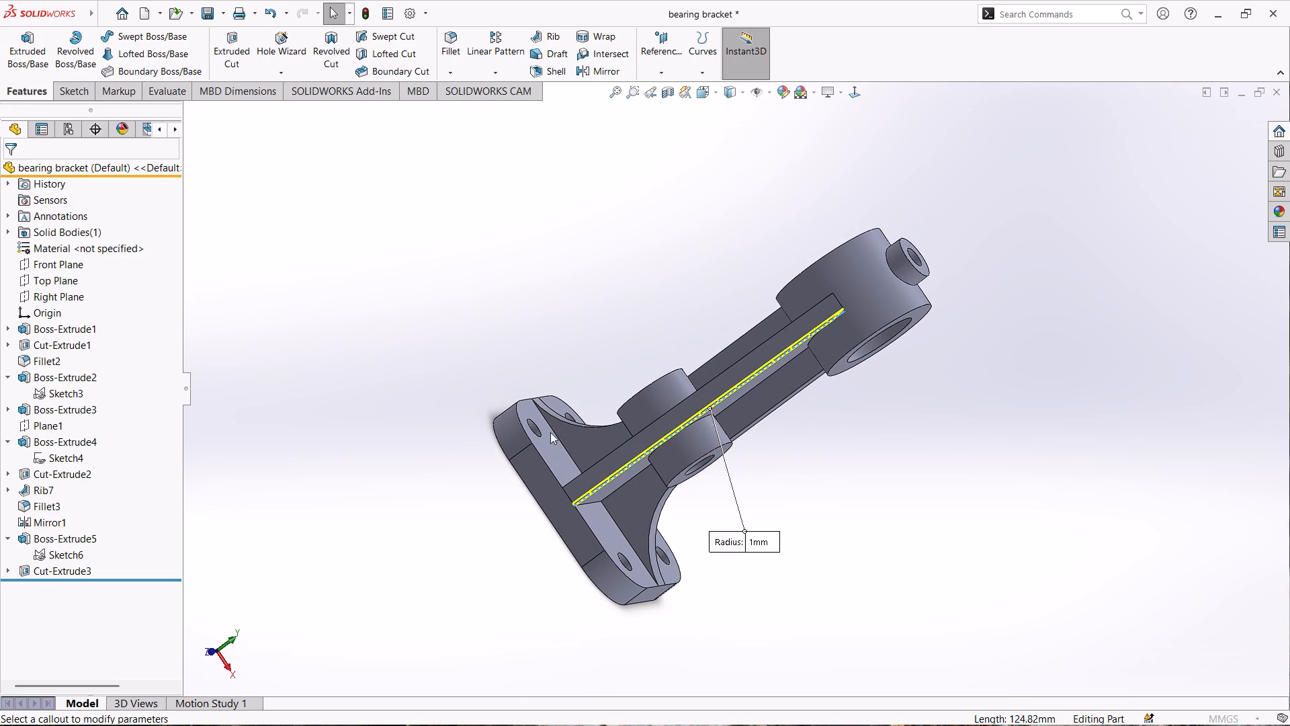
middle_click_drag(595, 378, 622, 459)
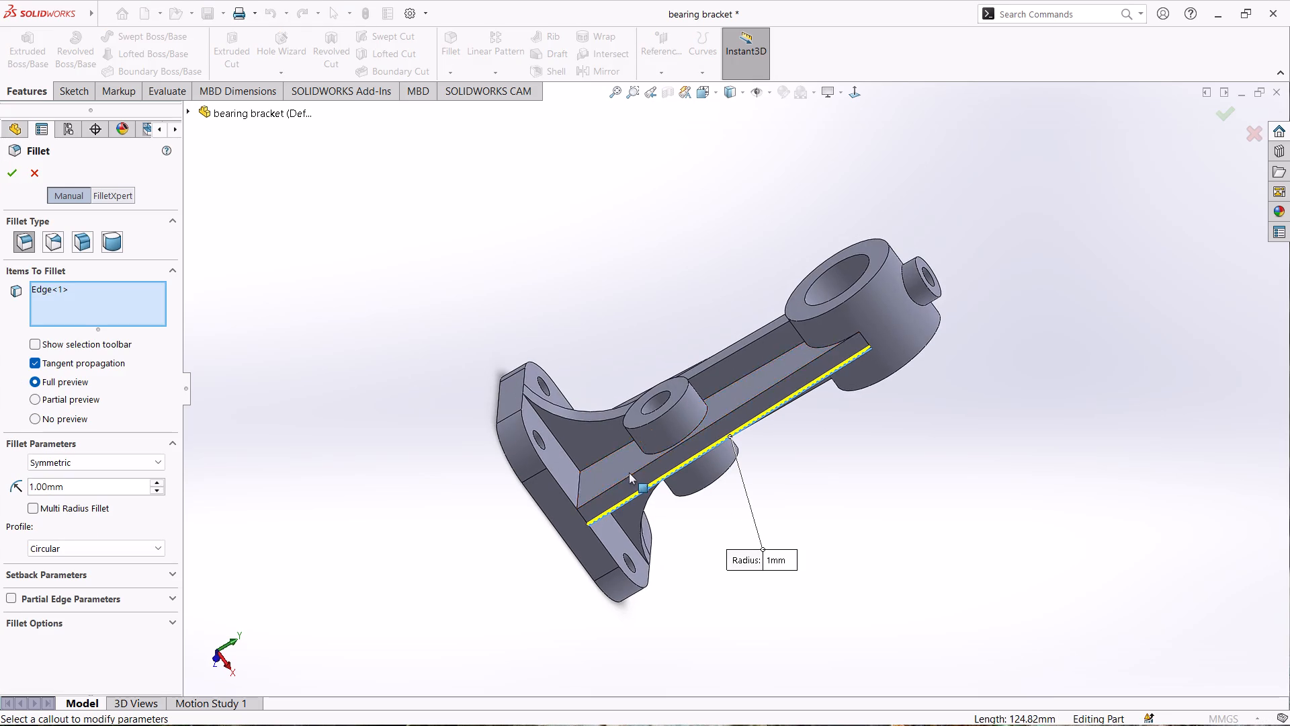
left_click(630, 474)
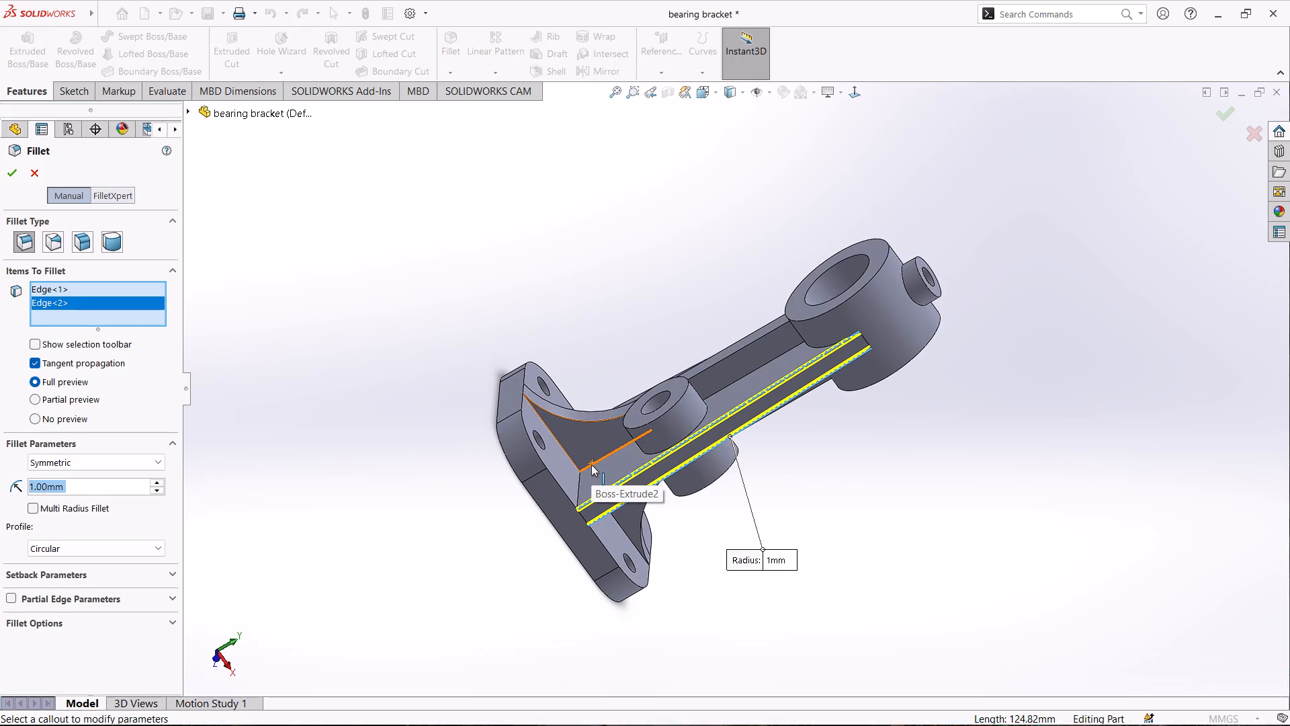
left_click(591, 465)
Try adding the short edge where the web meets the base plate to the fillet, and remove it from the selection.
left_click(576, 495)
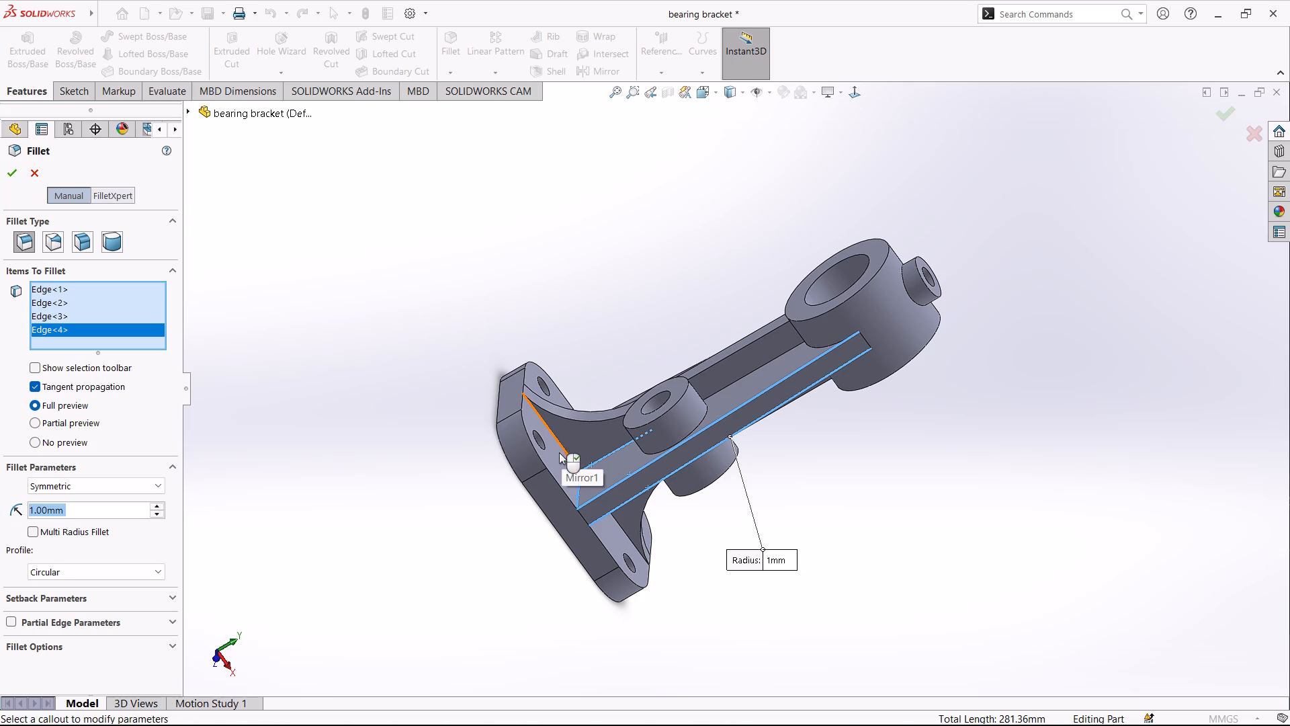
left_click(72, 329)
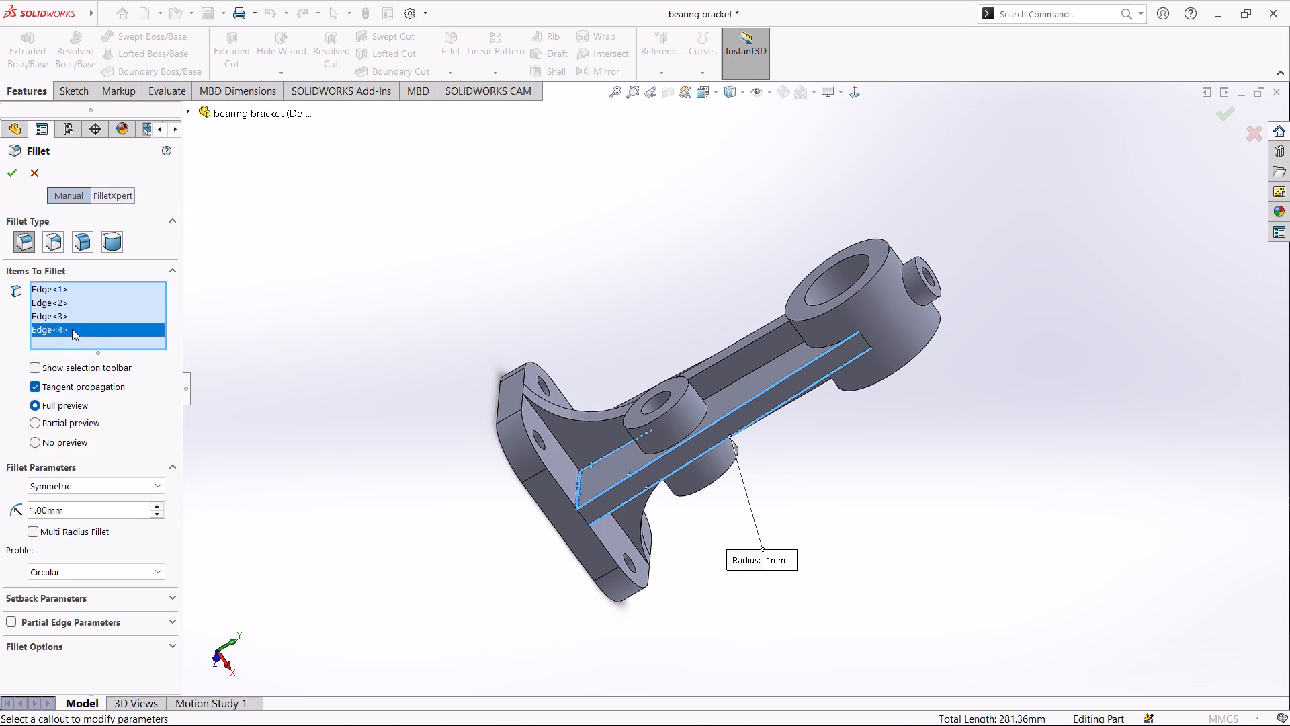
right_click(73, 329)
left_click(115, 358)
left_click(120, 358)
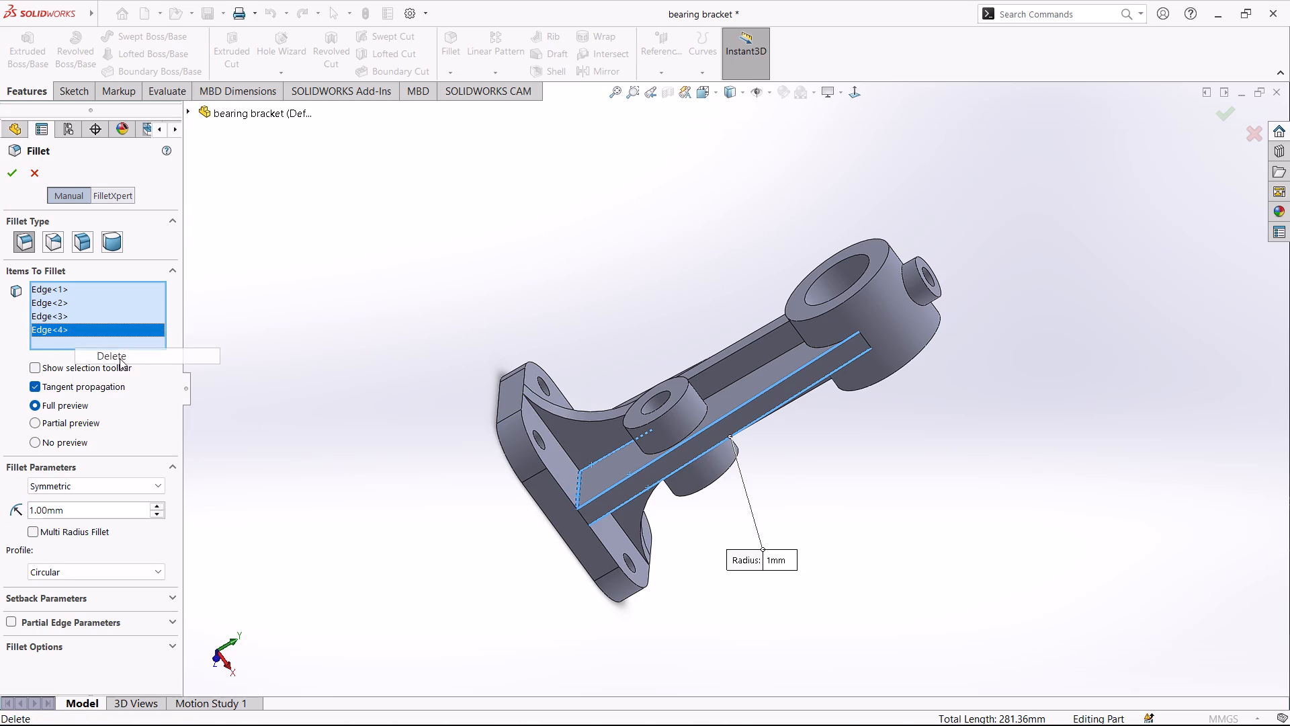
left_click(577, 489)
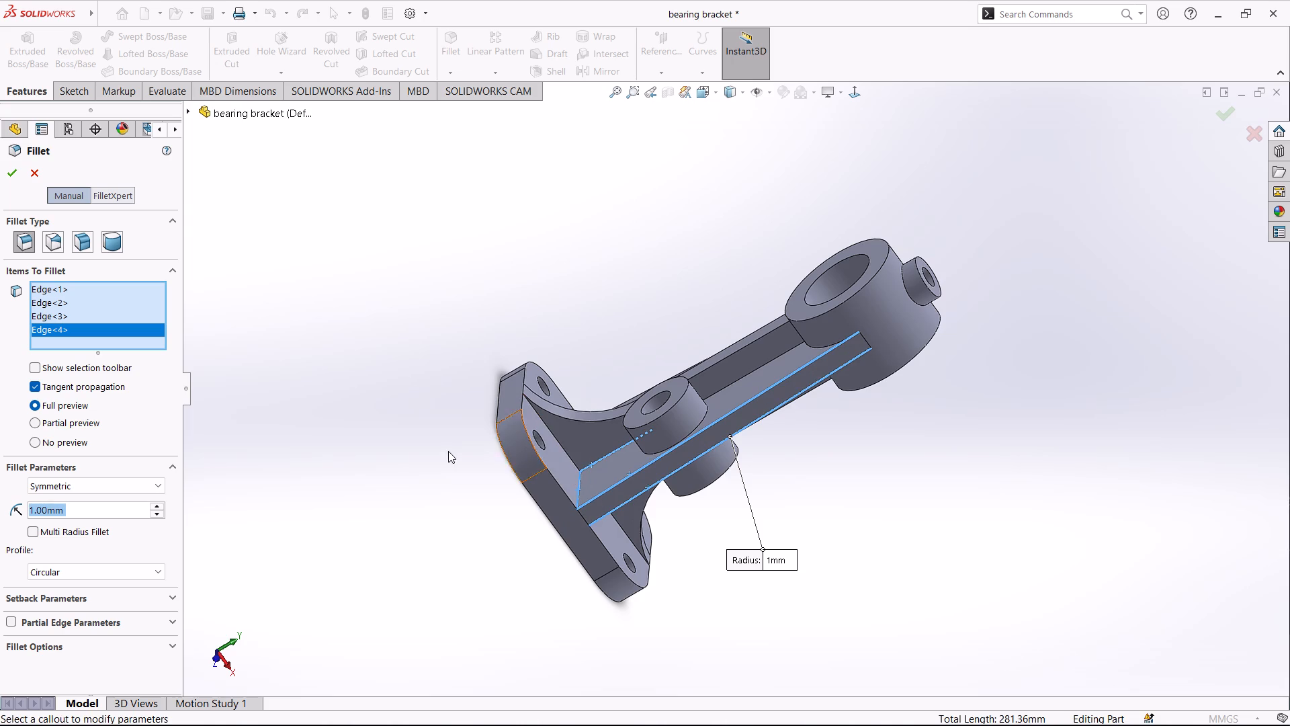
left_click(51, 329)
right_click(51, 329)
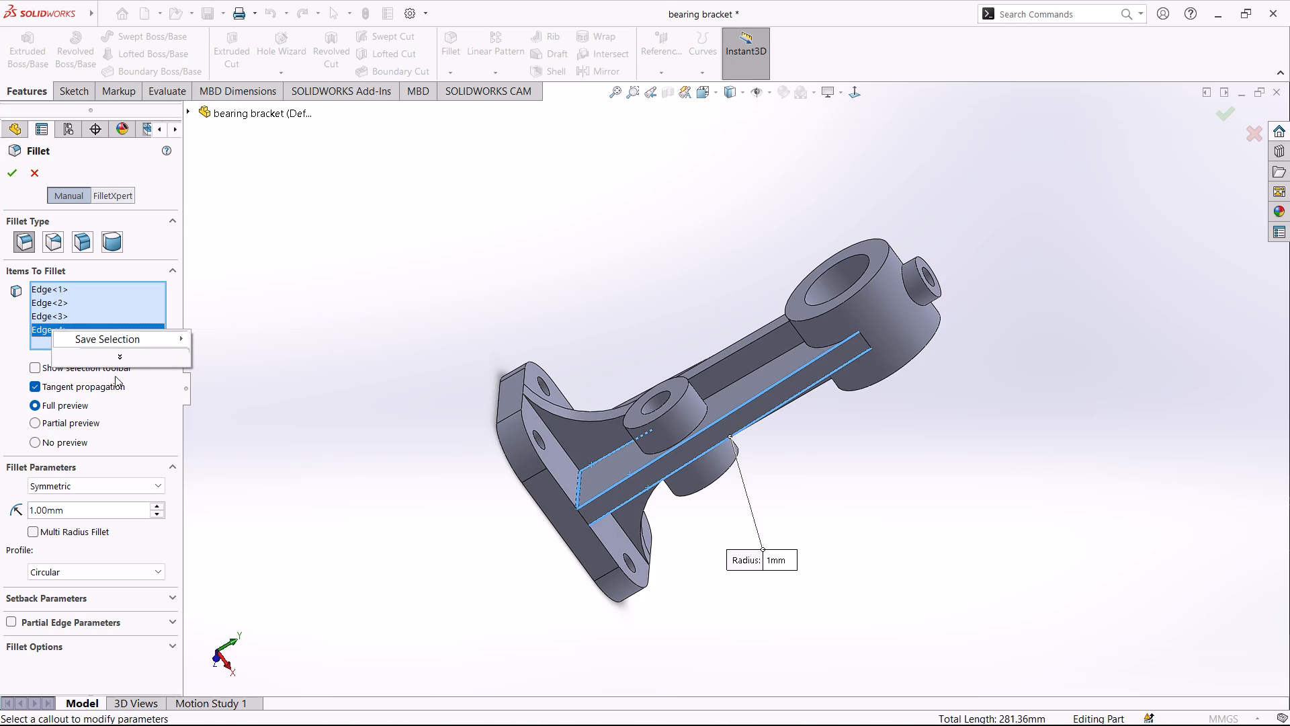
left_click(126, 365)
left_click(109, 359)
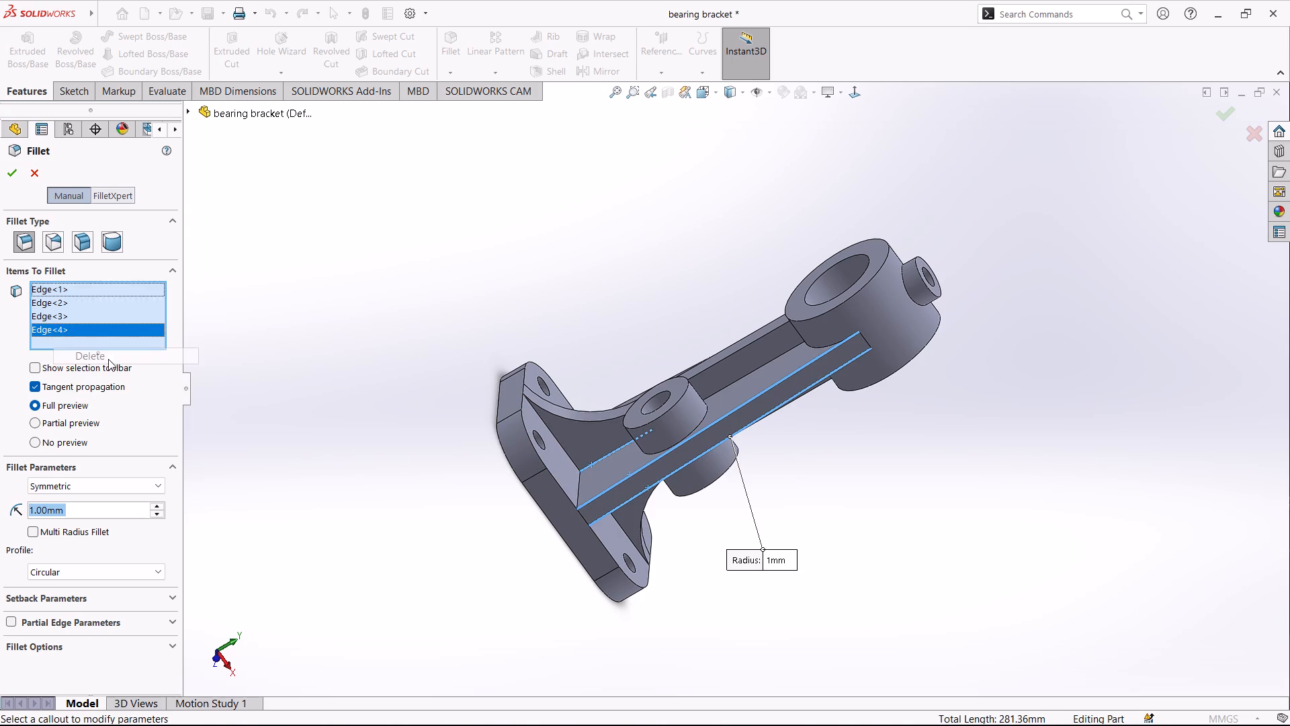
Add the edge where the curved rib meets the base and the upper rib-to-web edge beyond the side boss to the 1 mm fillet.
left_click(551, 432)
scroll(679, 526, "down", 1)
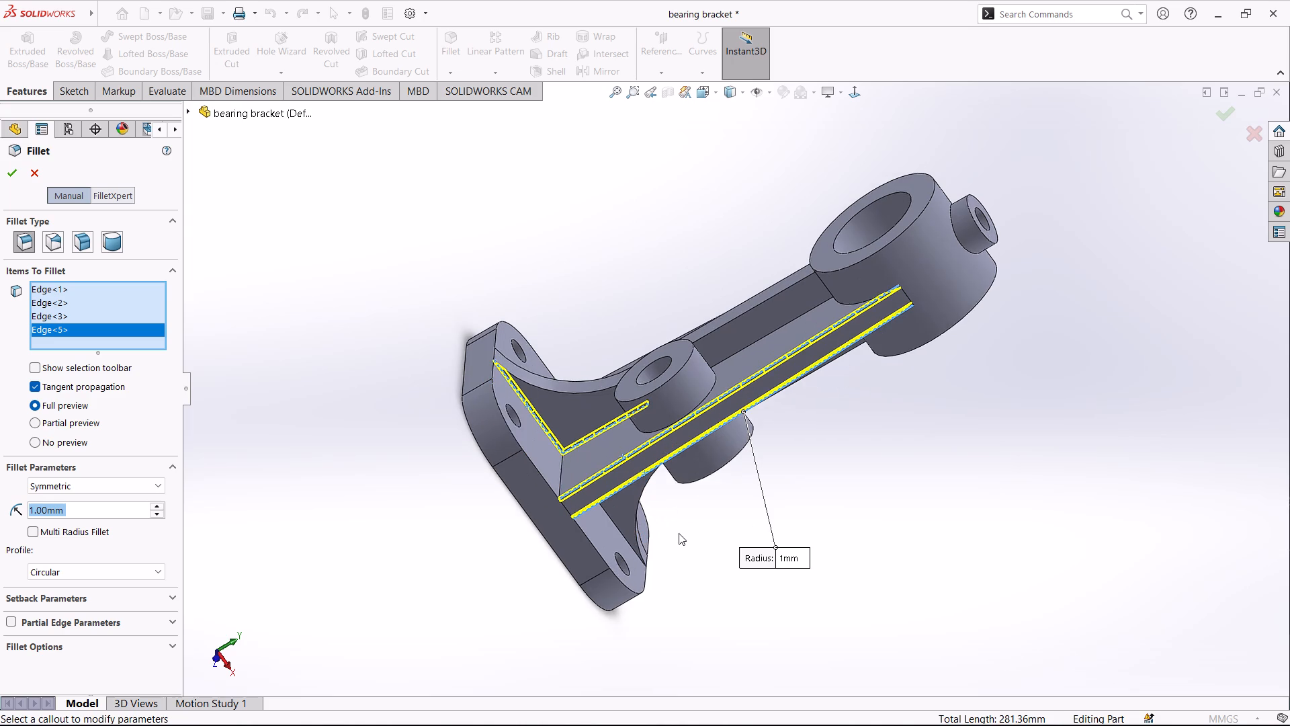
scroll(679, 533, "up", 1)
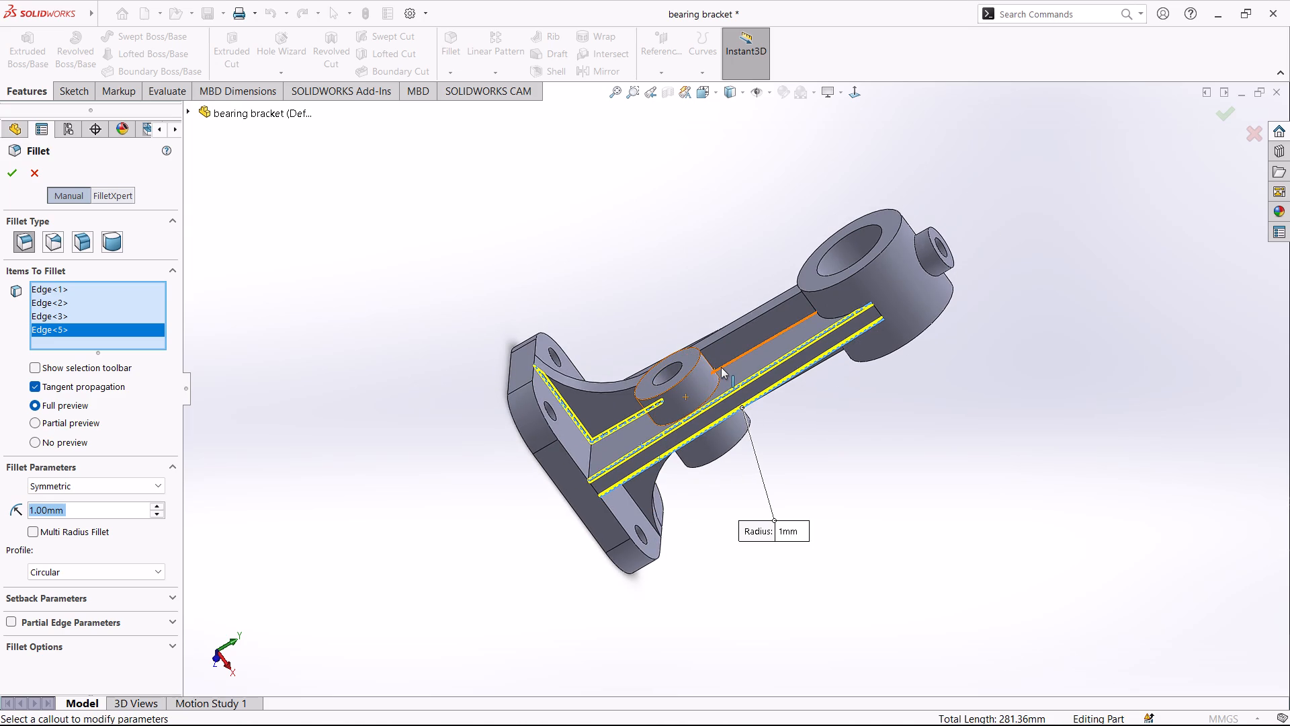
left_click(721, 367)
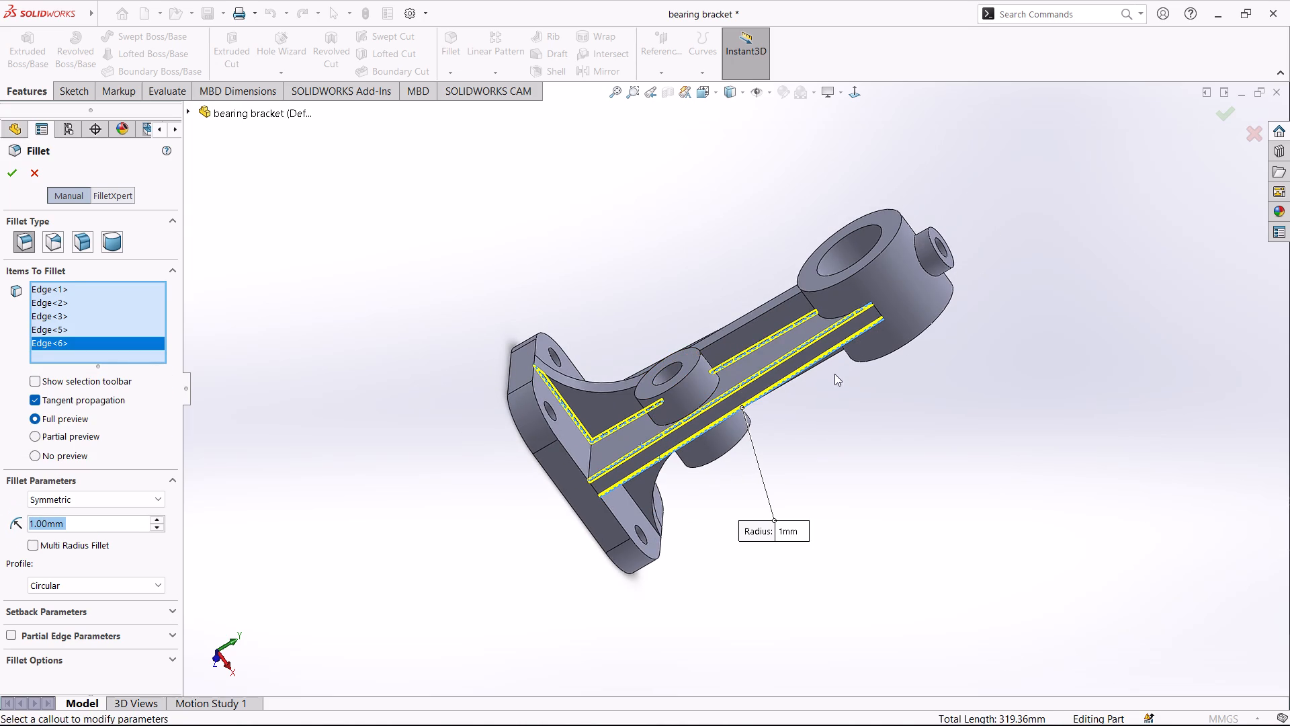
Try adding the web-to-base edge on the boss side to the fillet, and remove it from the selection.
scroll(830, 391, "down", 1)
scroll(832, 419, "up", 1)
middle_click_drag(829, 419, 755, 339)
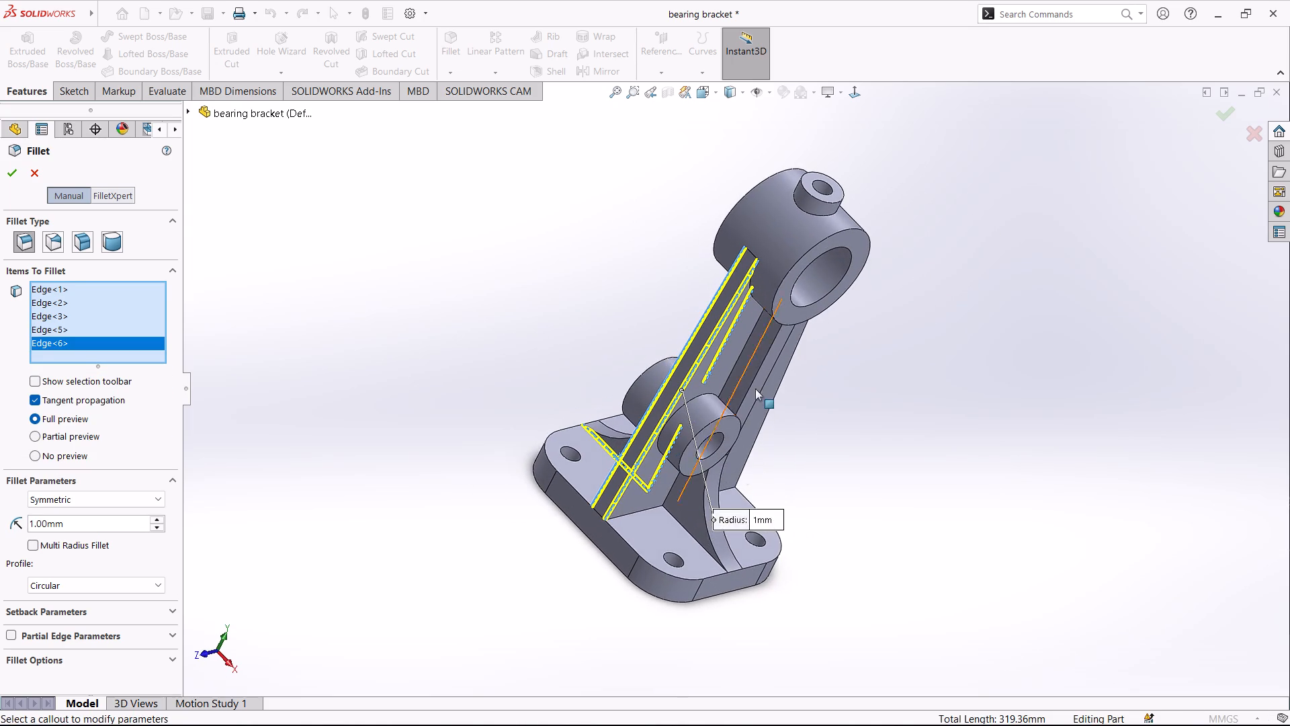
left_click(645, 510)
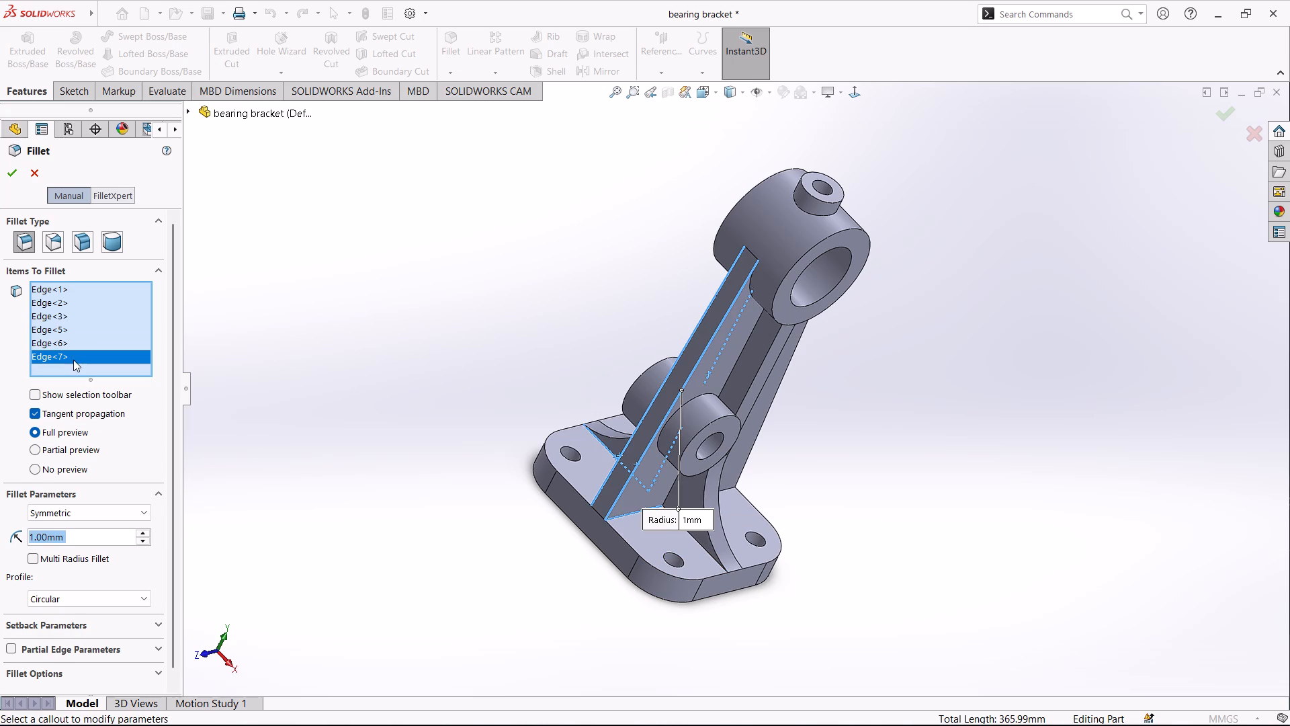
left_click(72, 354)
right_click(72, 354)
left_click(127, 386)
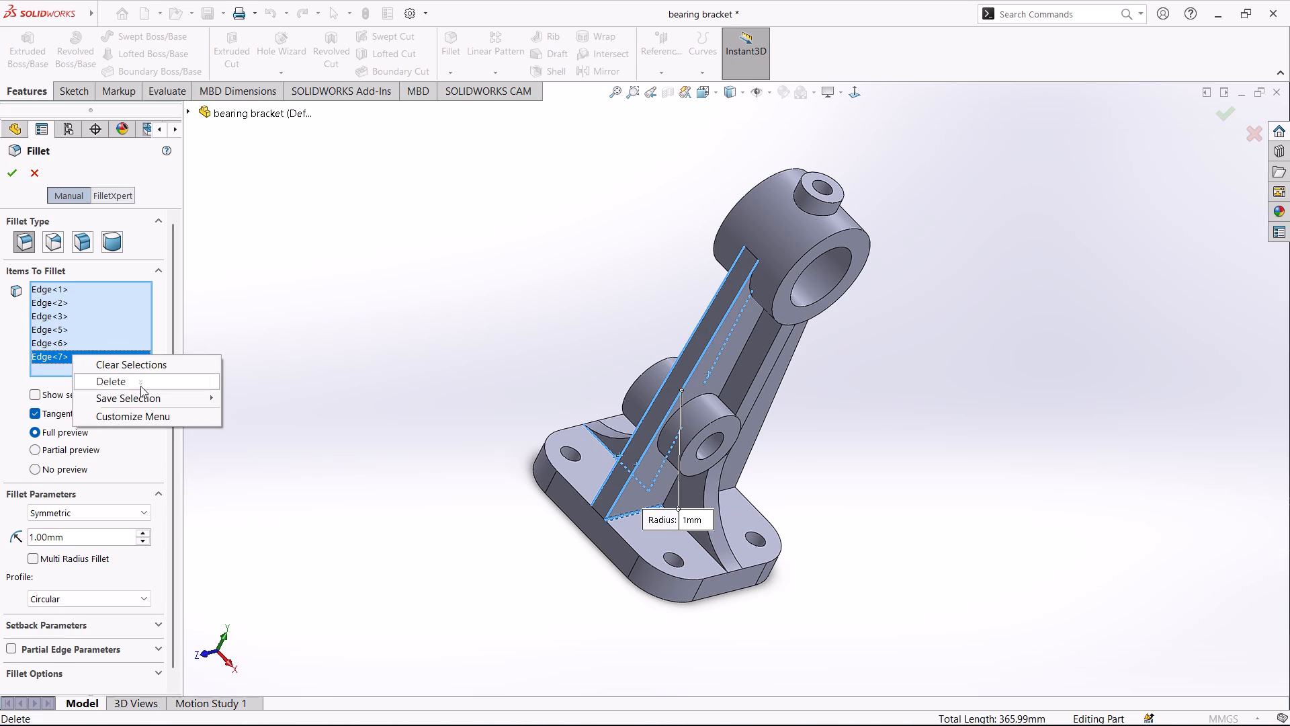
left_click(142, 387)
Add the two long outer edges on the web's opposite side and complete the 1 mm symmetric fillet.
middle_click_drag(931, 477, 920, 479)
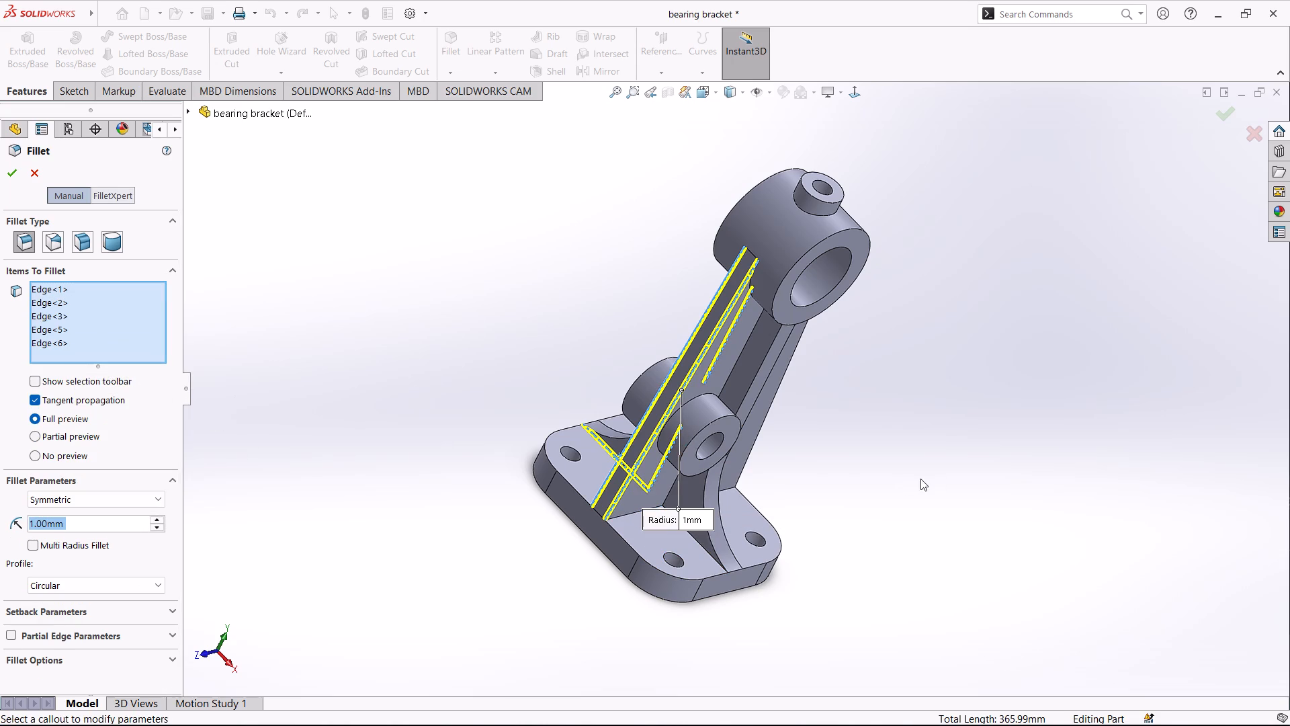
middle_click_drag(920, 479, 808, 493)
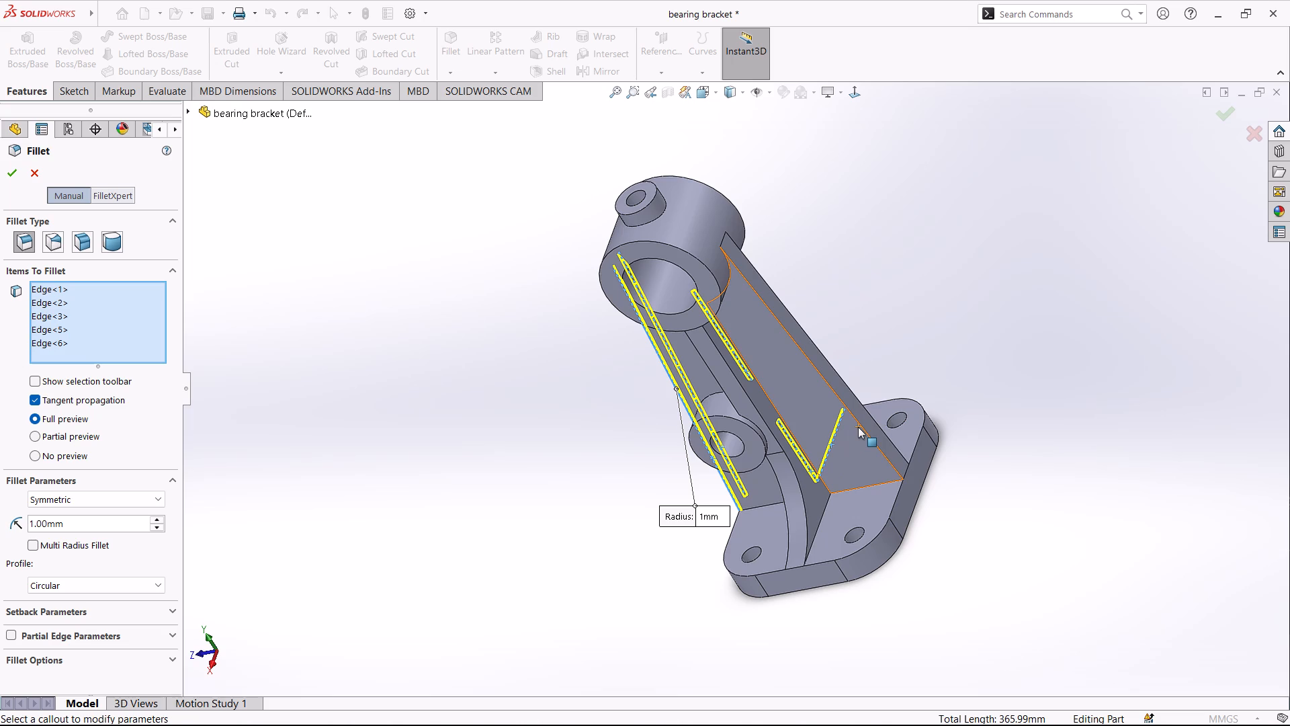
left_click(859, 424)
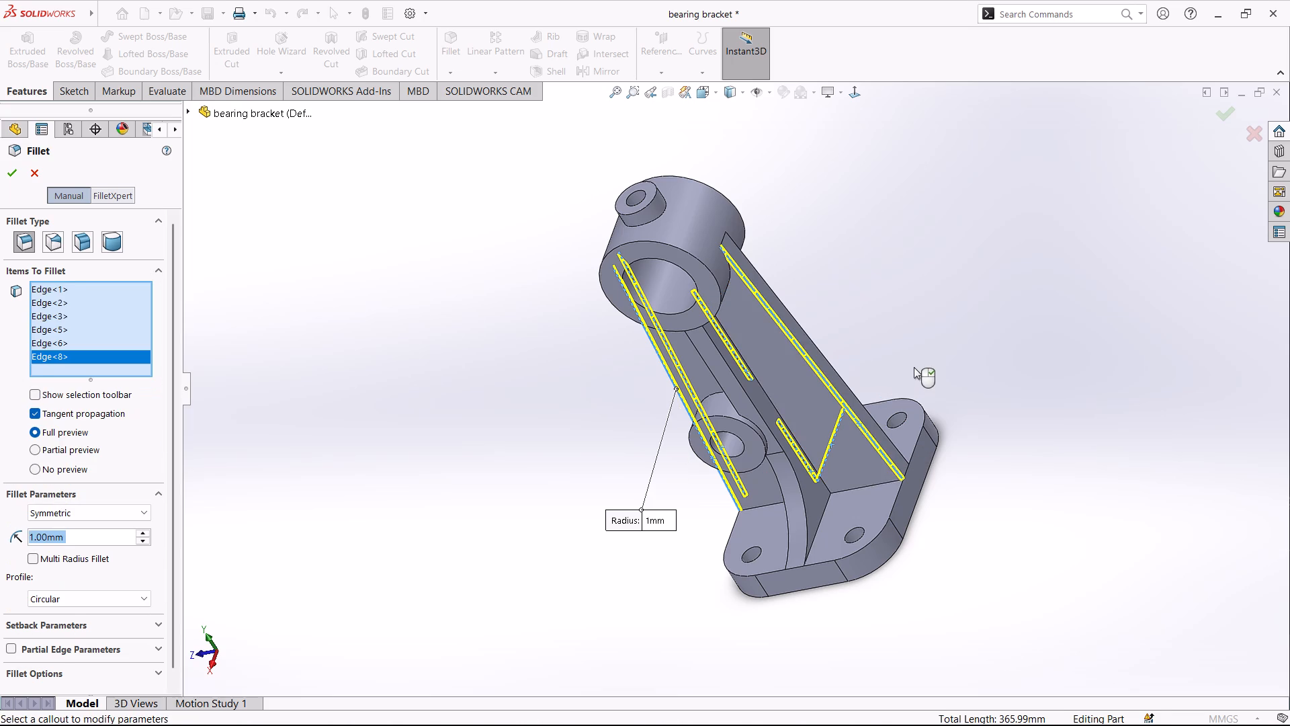
middle_click_drag(914, 366, 873, 538)
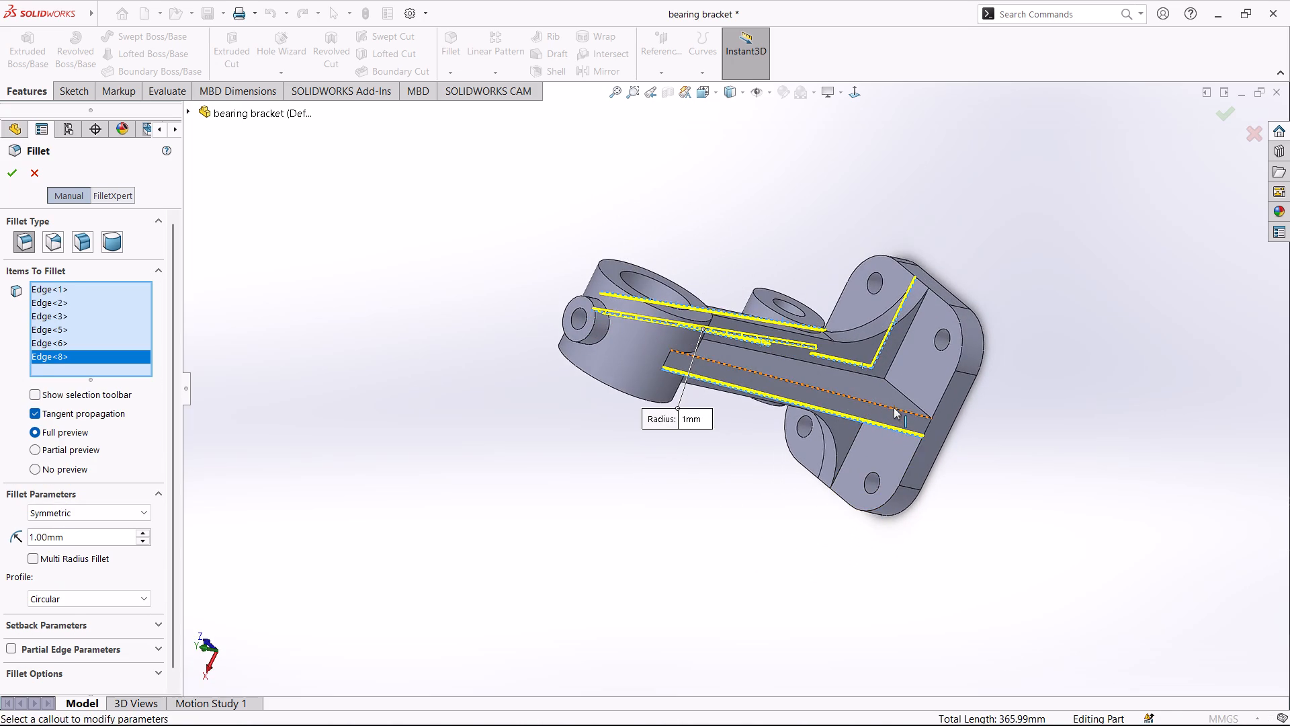
left_click(894, 407)
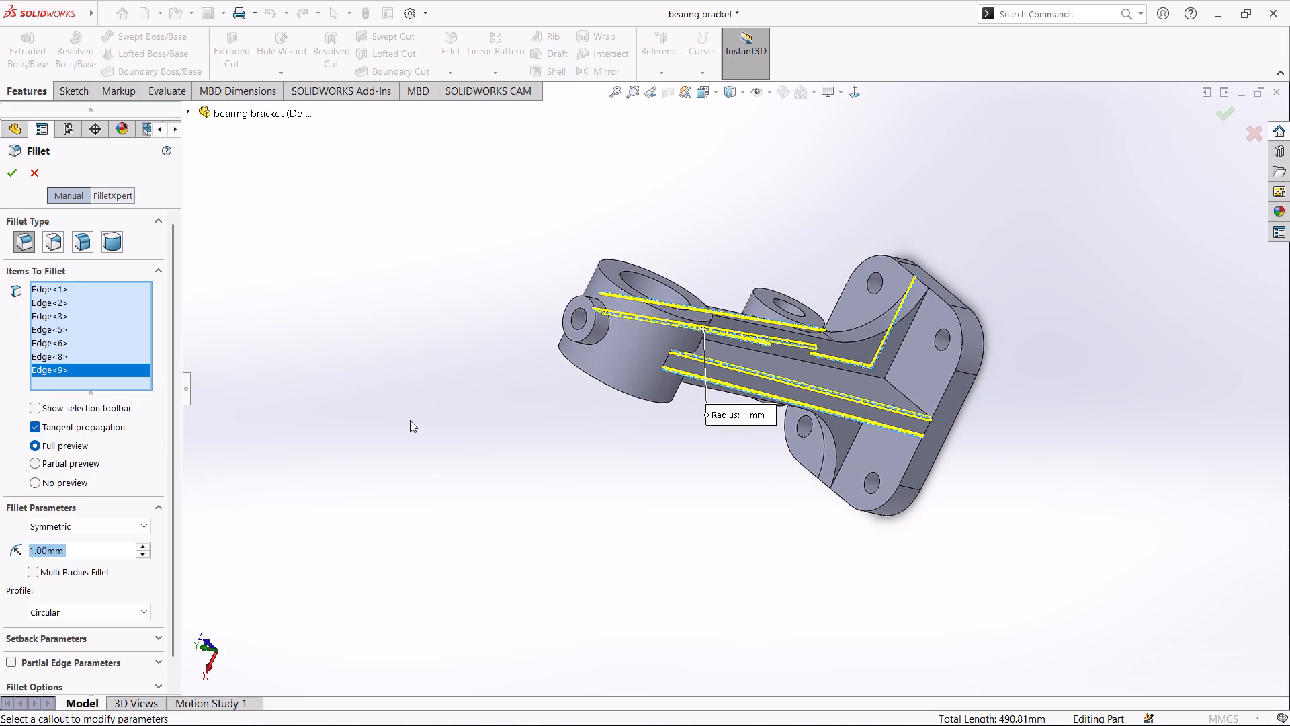
left_click(14, 179)
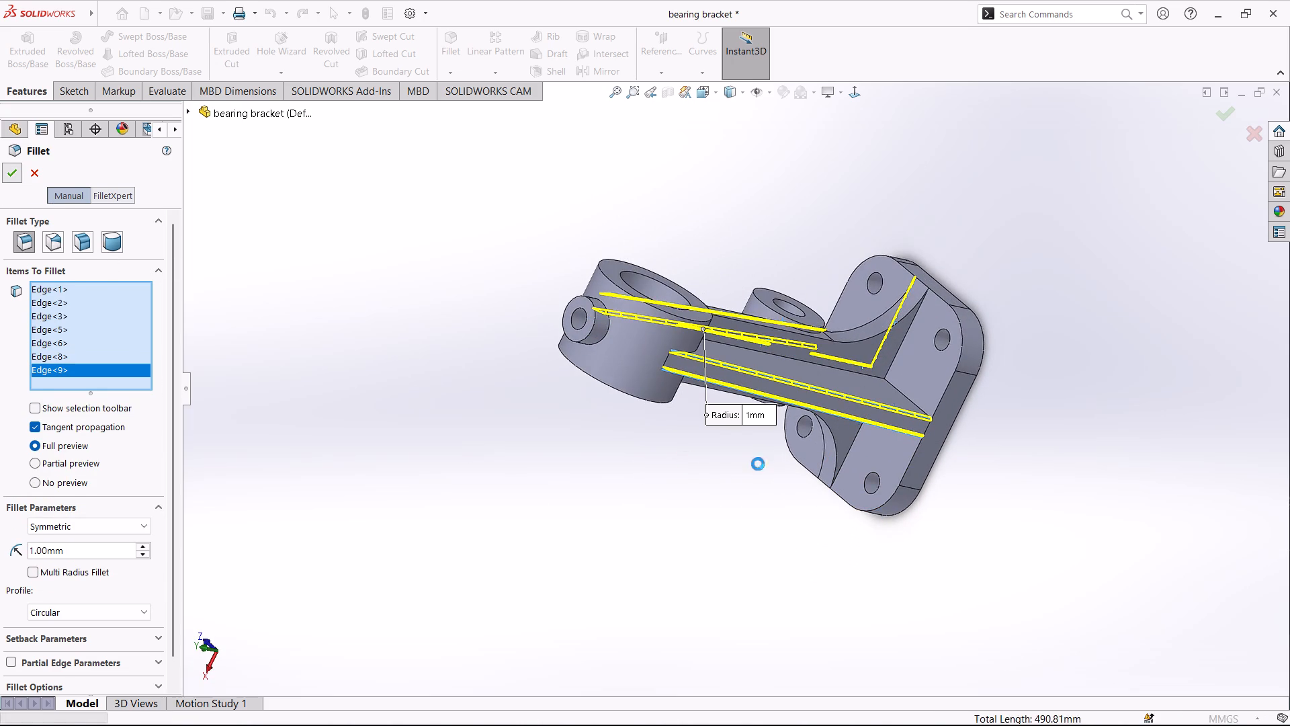
Start a 1 mm symmetric fillet on Rib7's outer edges, its far-side corner with the web, and the upper web corner on the boss side.
scroll(897, 383, "up", 1)
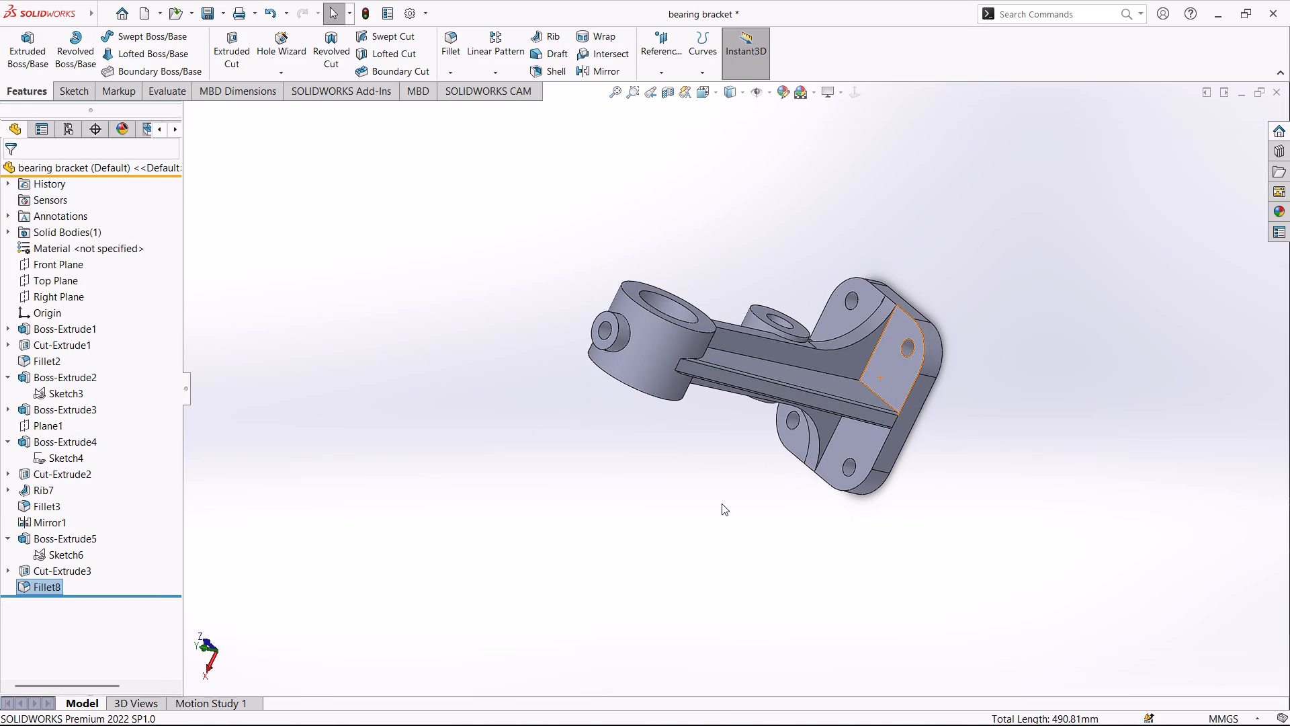
middle_click_drag(722, 503, 789, 302)
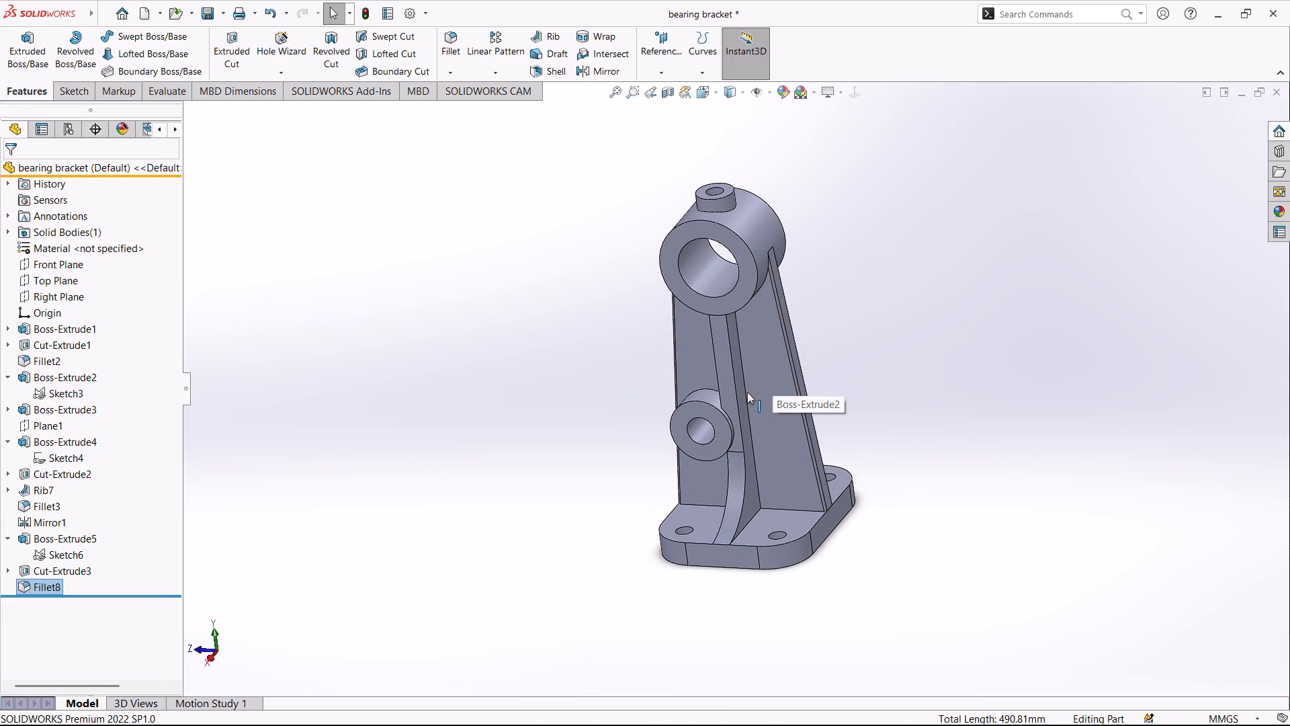
left_click(746, 394)
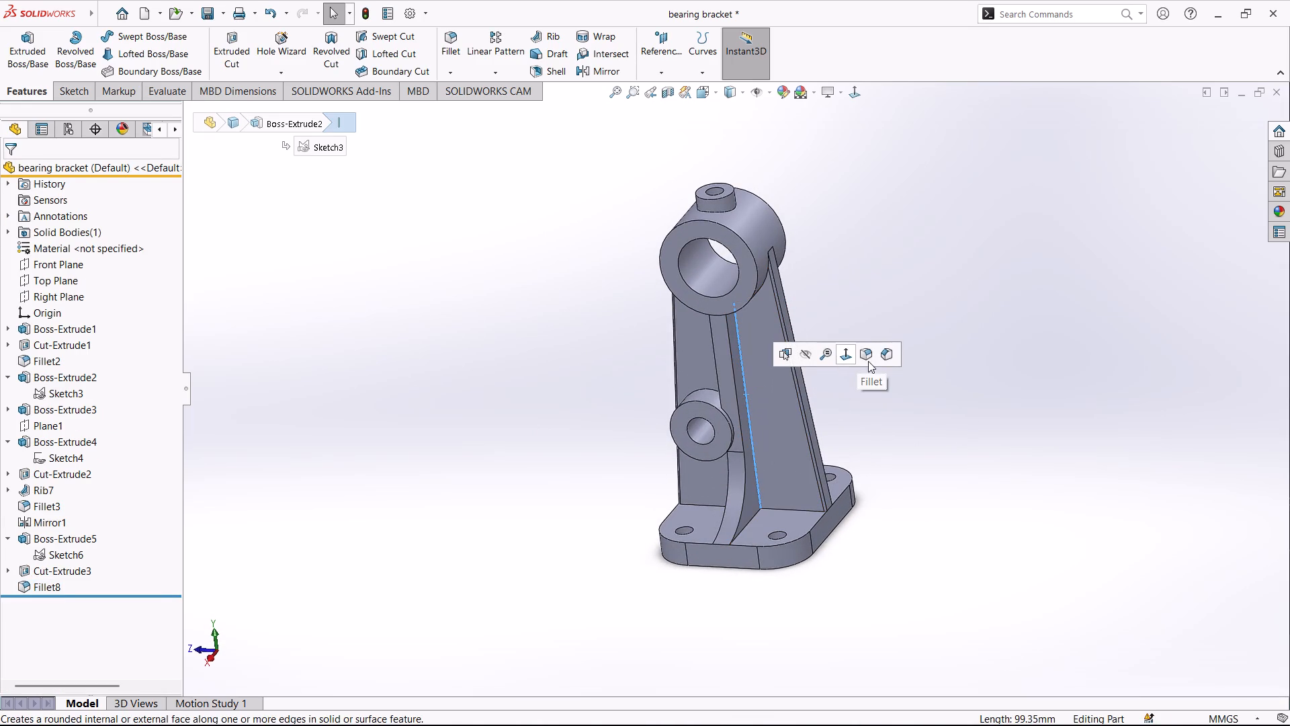
left_click(869, 353)
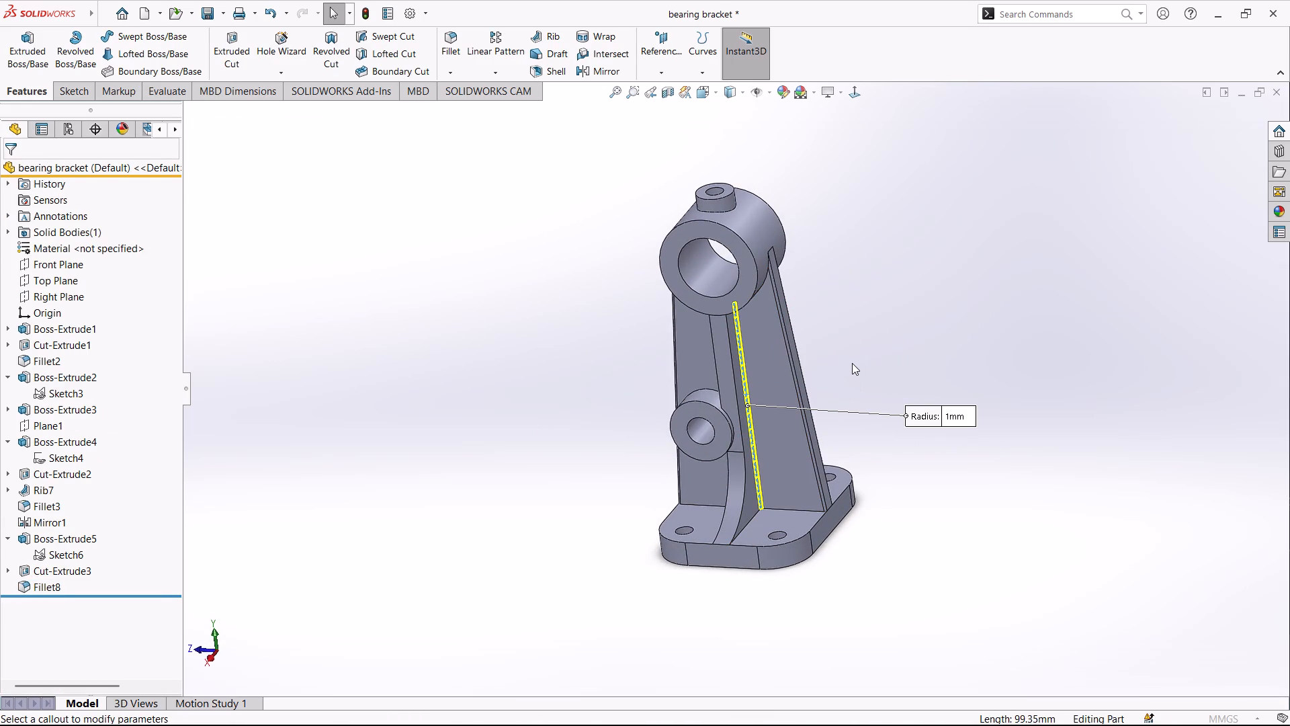
left_click(735, 388)
middle_click_drag(535, 392, 611, 398)
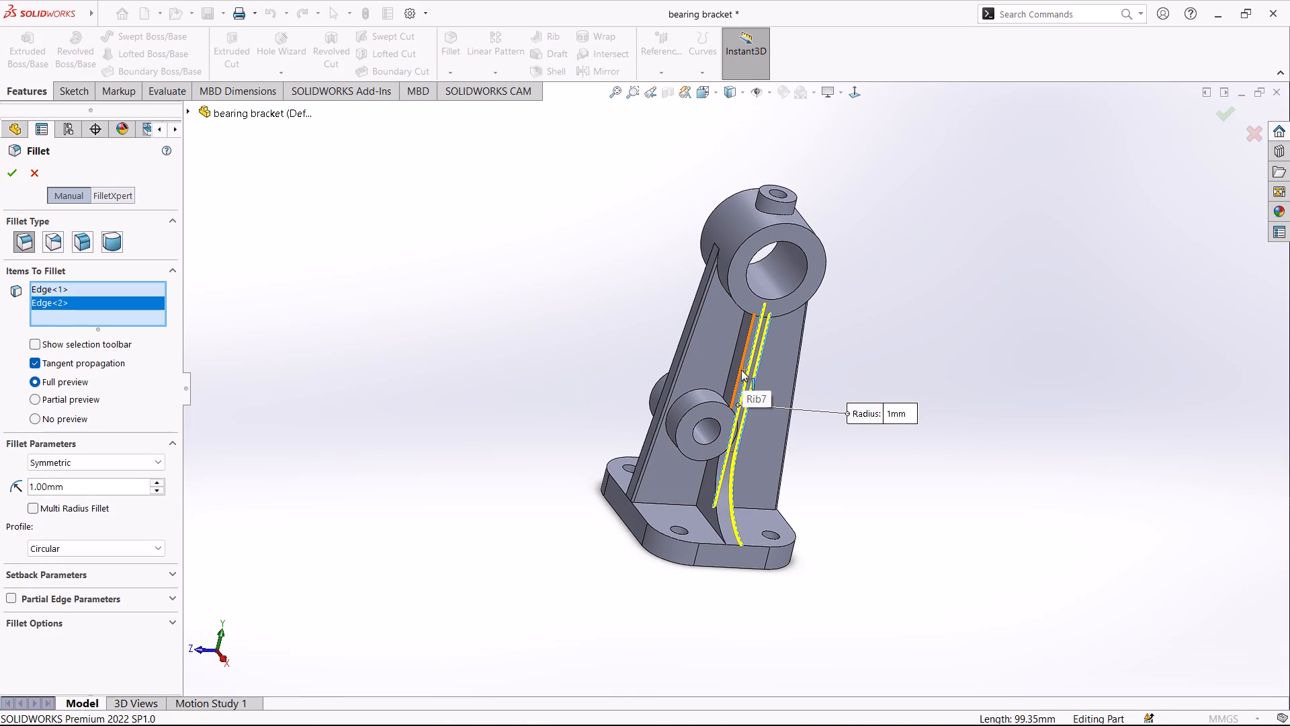
left_click(741, 370)
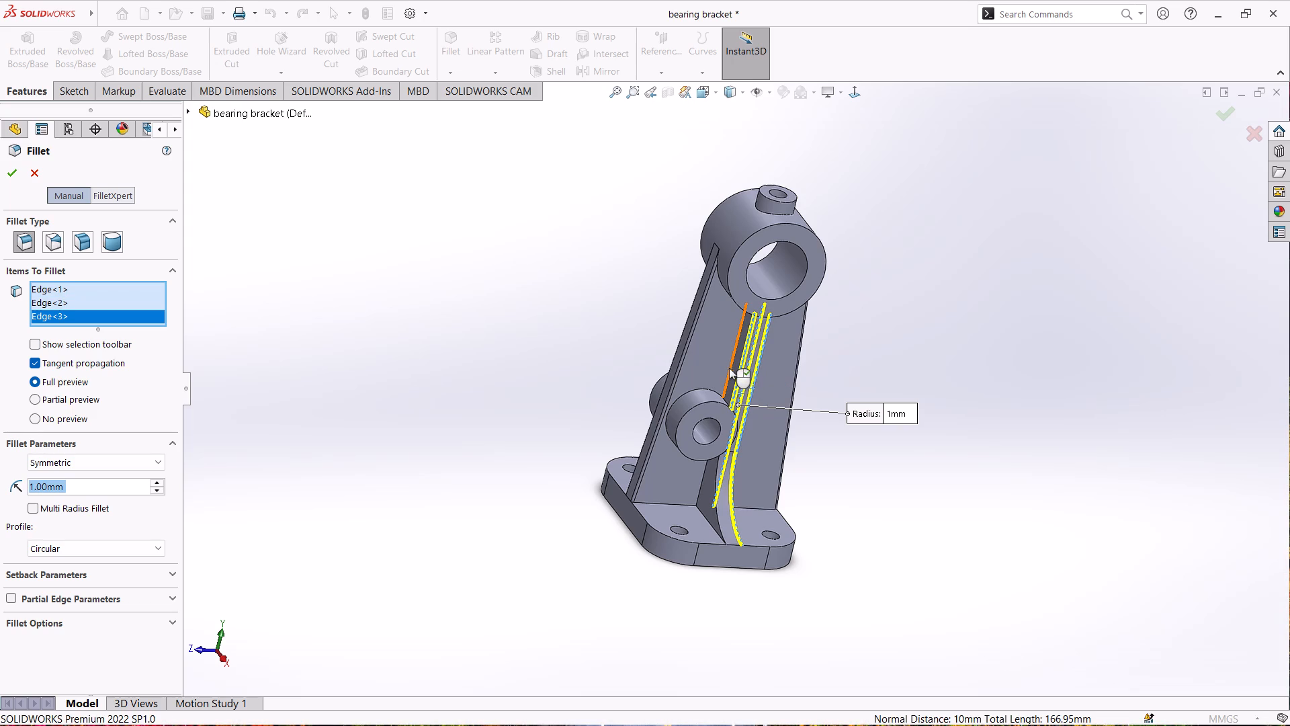
left_click(729, 368)
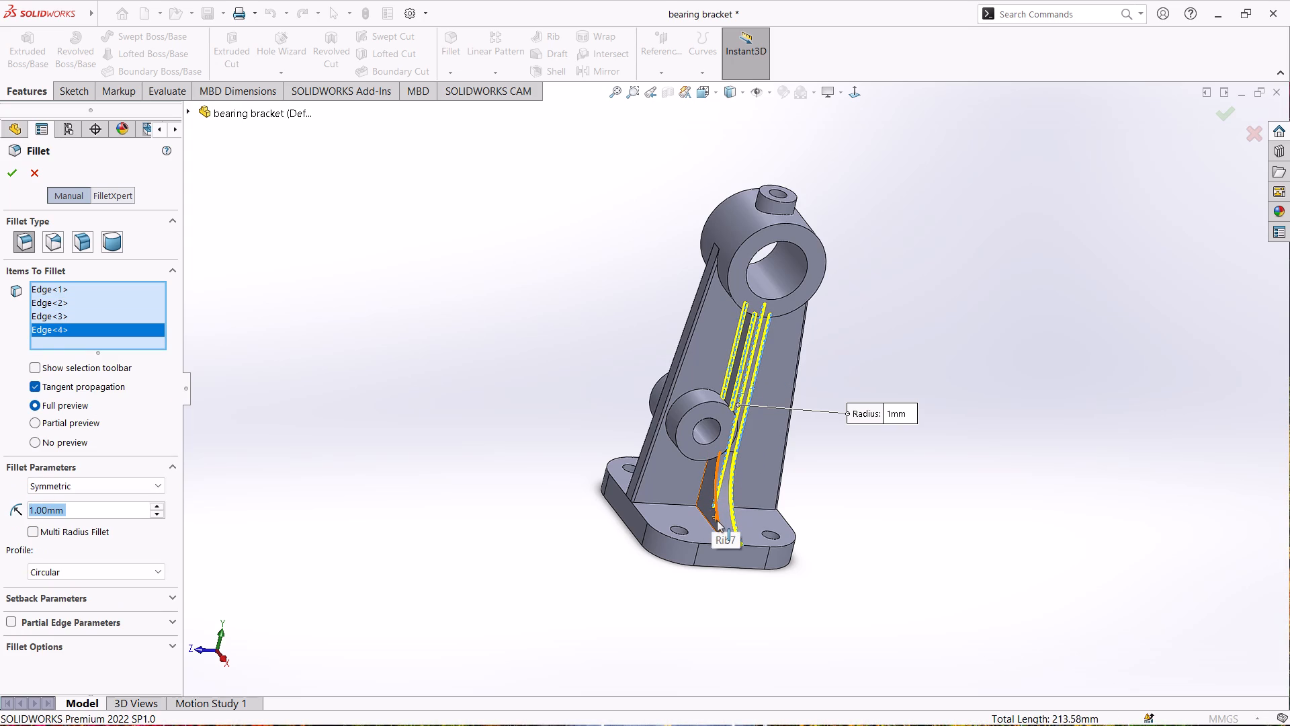
left_click(717, 520)
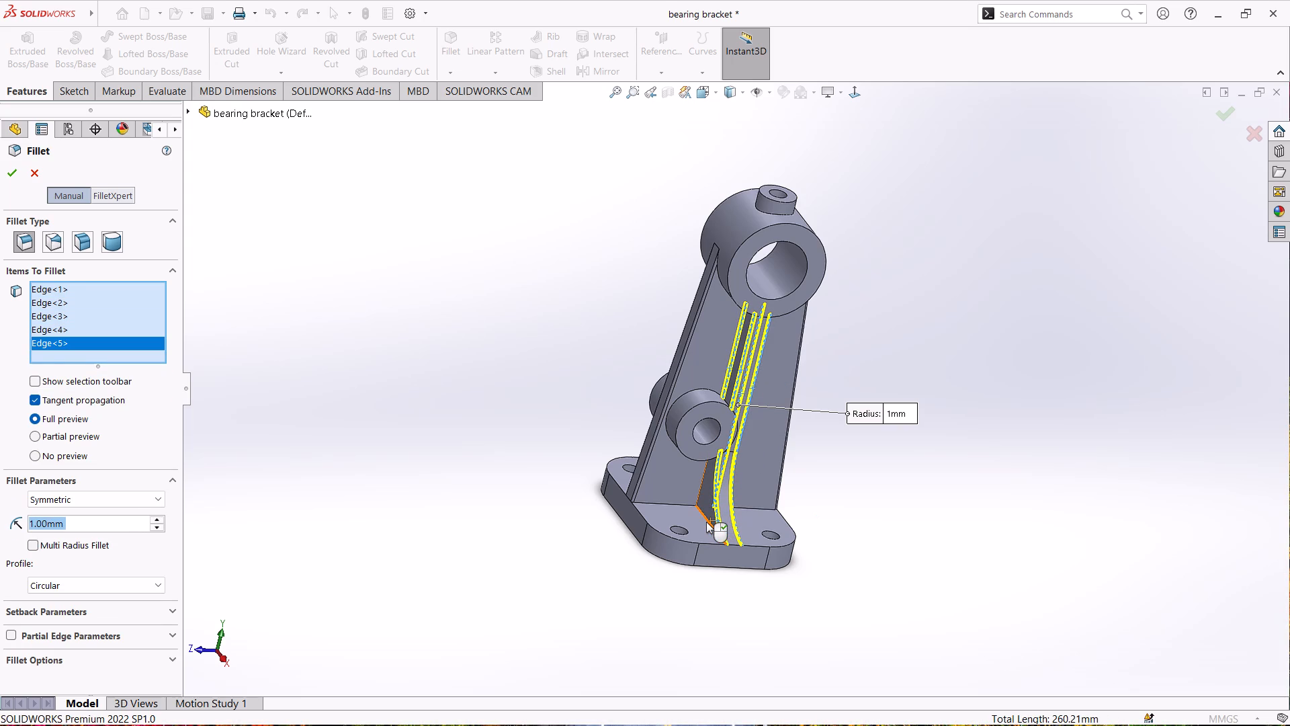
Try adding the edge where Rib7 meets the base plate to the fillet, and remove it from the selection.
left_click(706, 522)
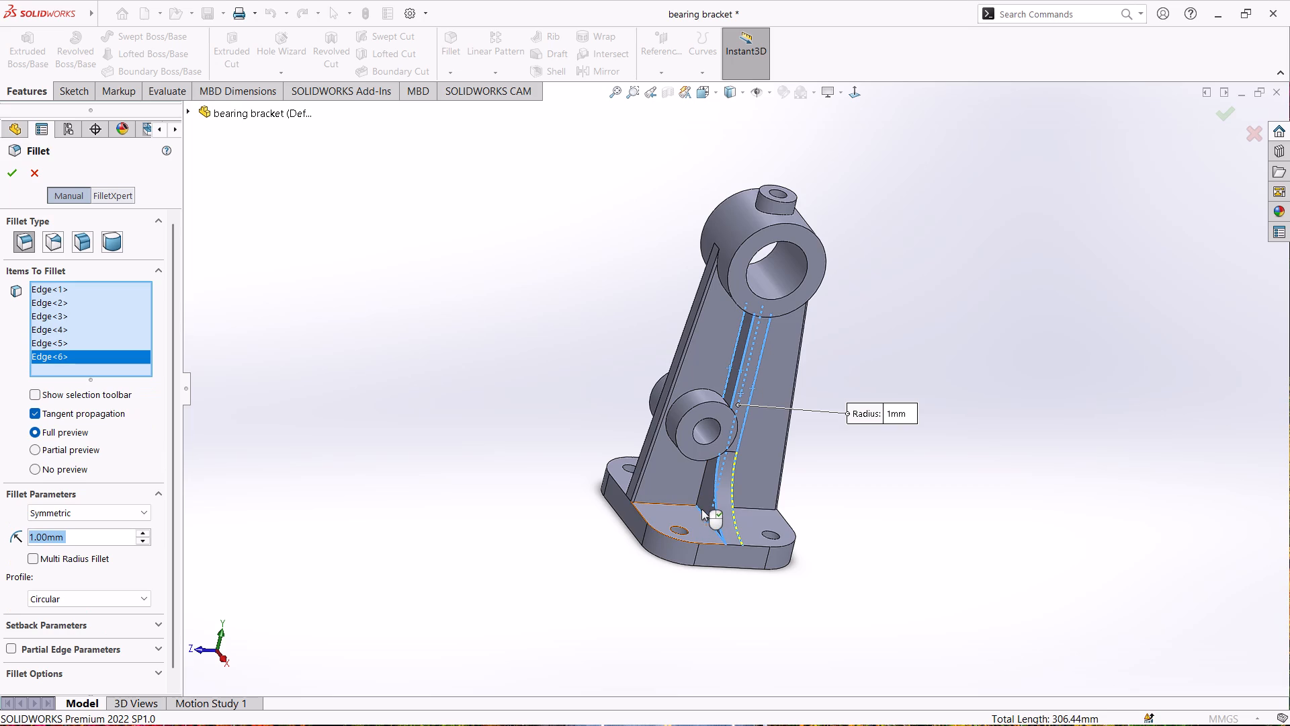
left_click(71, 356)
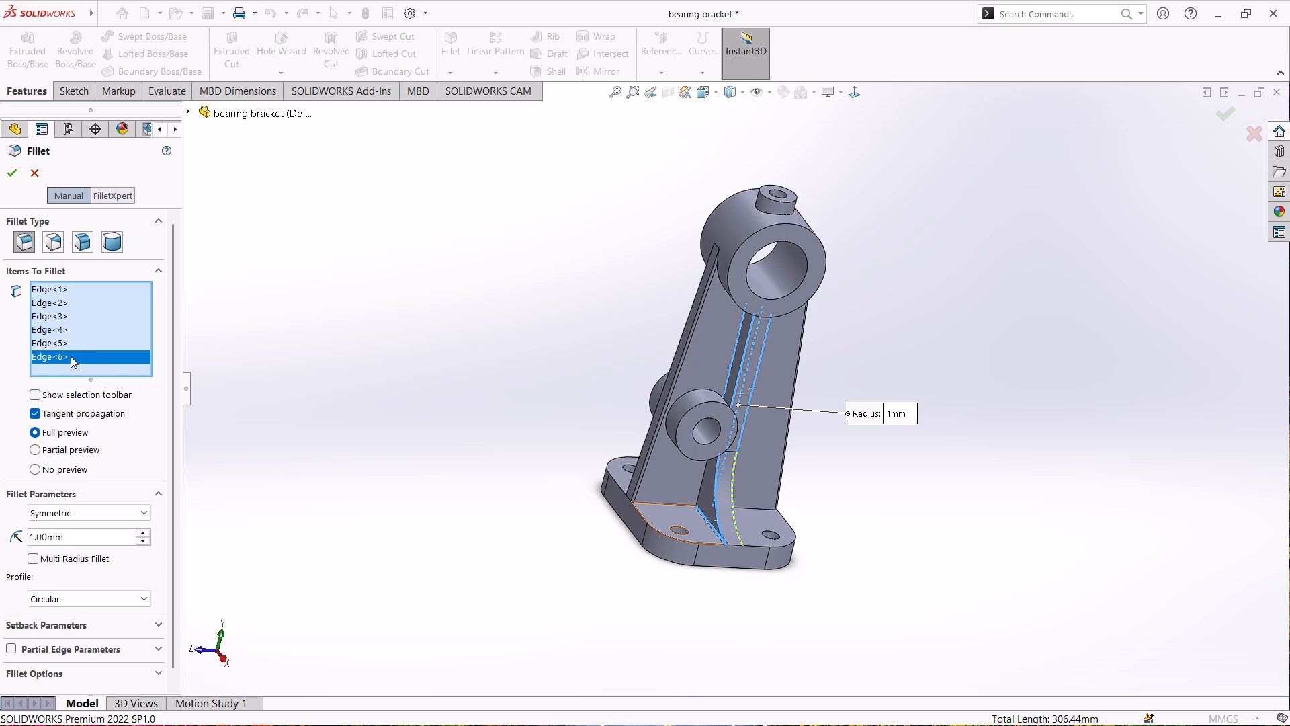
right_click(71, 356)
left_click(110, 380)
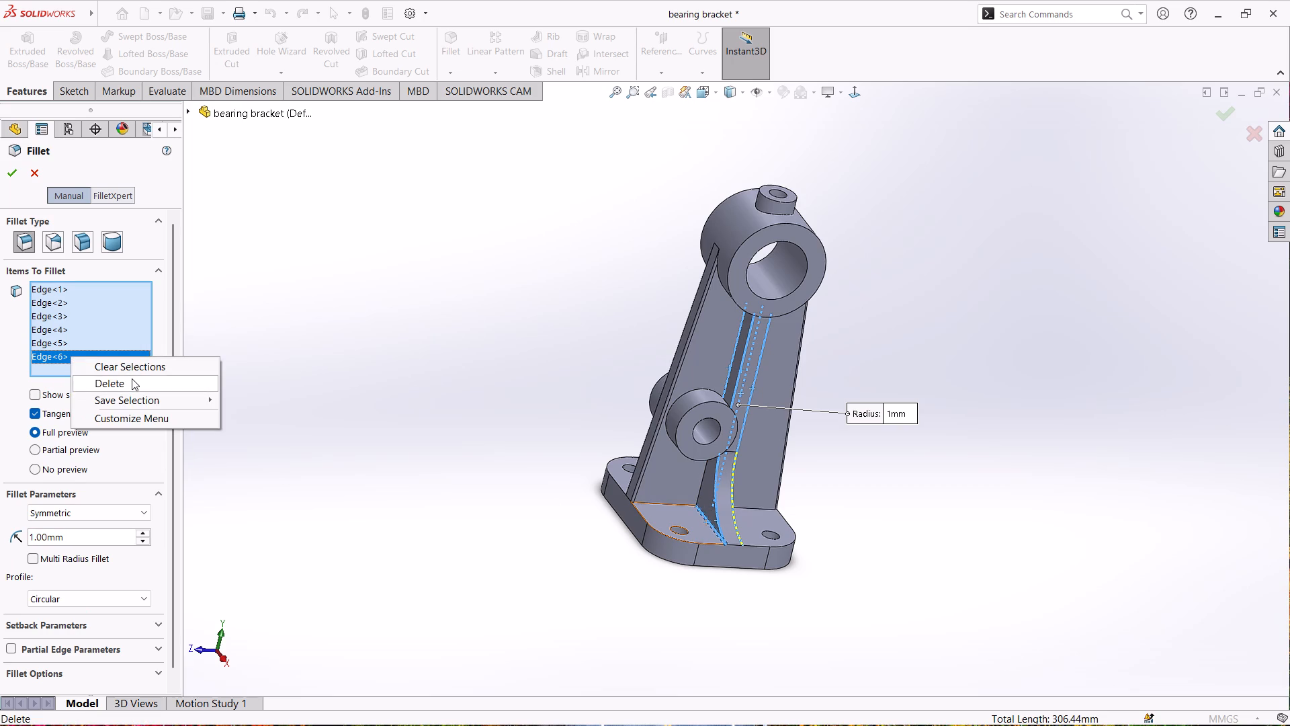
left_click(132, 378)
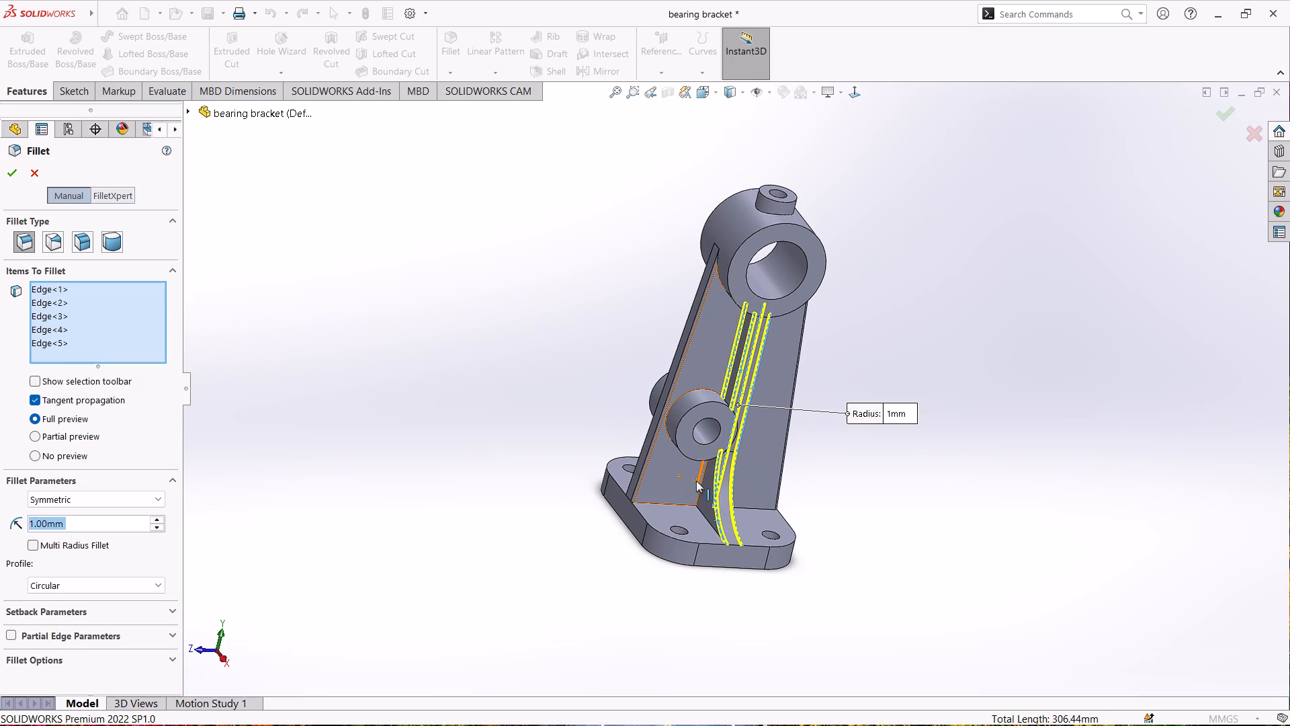
Add the lower rib-to-web corner edge below the side boss and complete the 1 mm fillet.
left_click(701, 485)
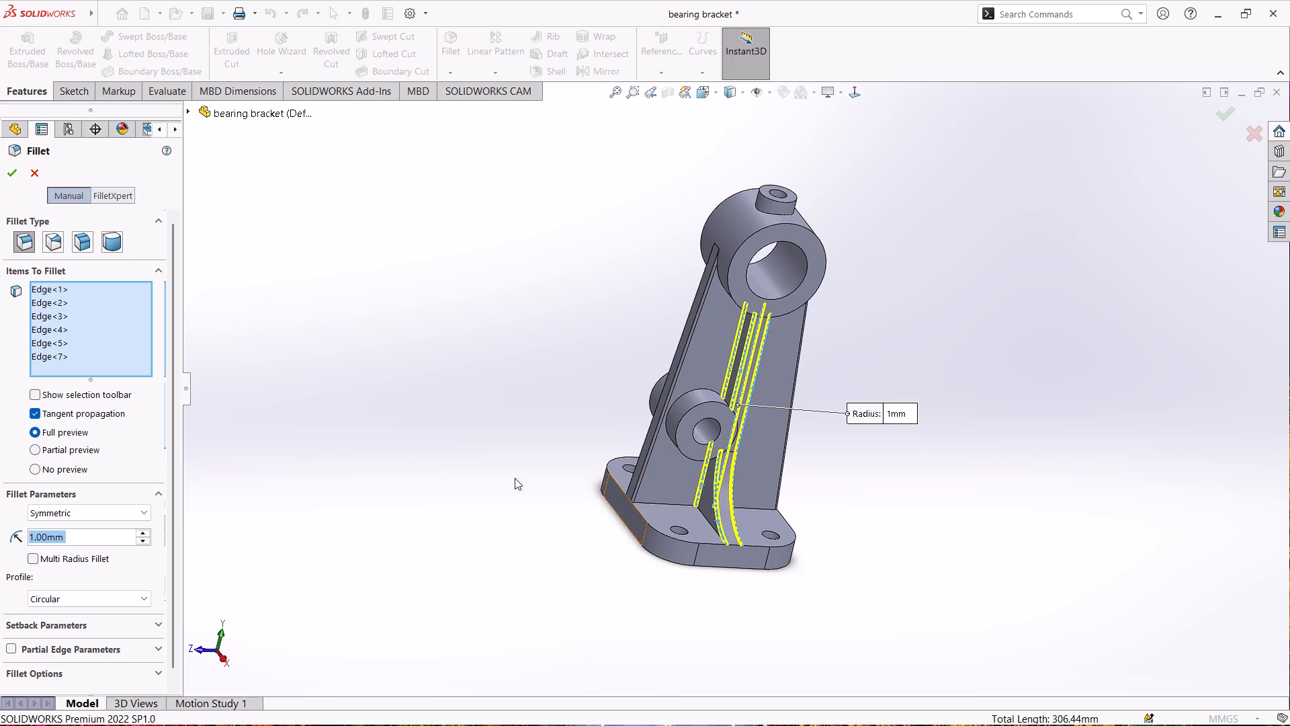
left_click(3, 179)
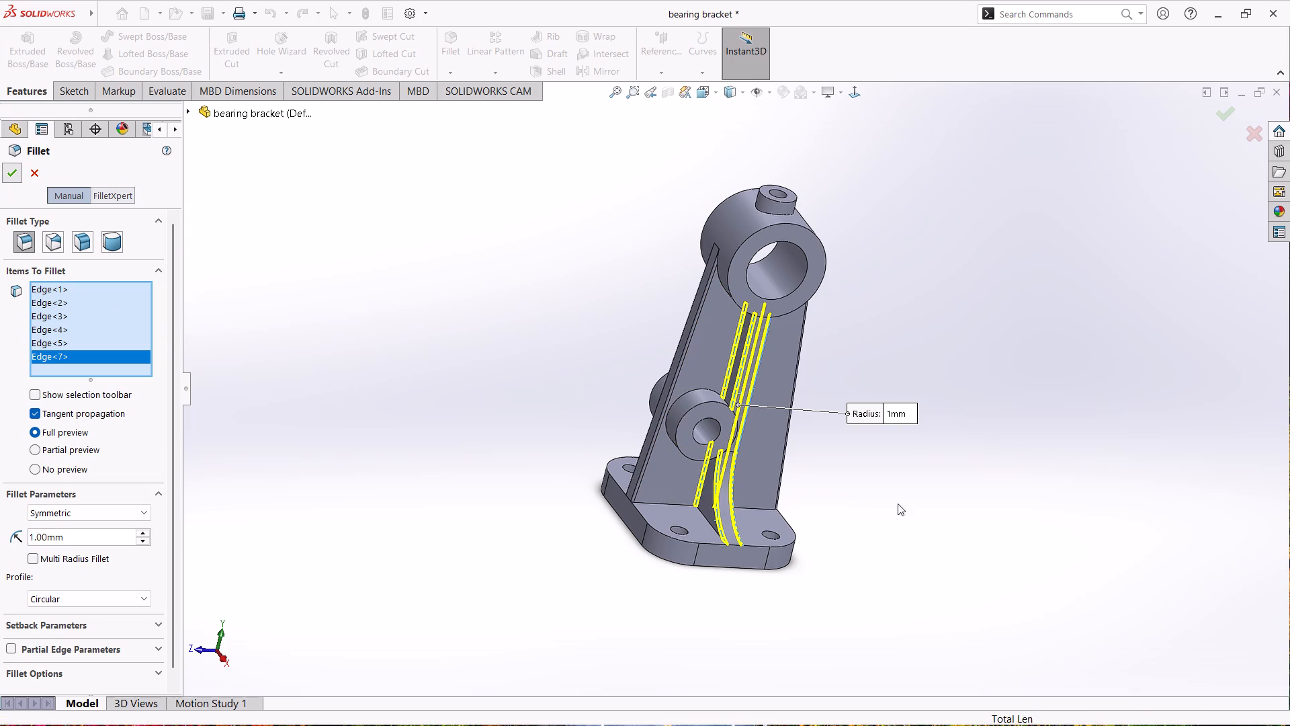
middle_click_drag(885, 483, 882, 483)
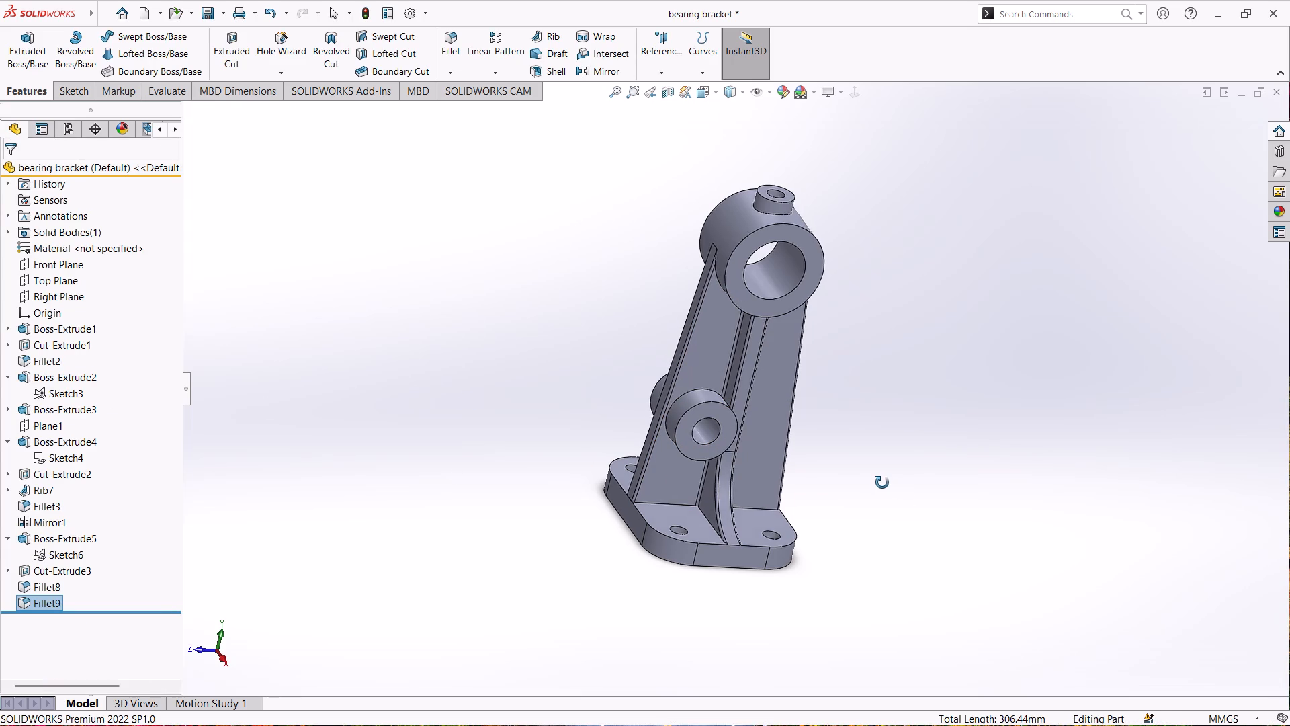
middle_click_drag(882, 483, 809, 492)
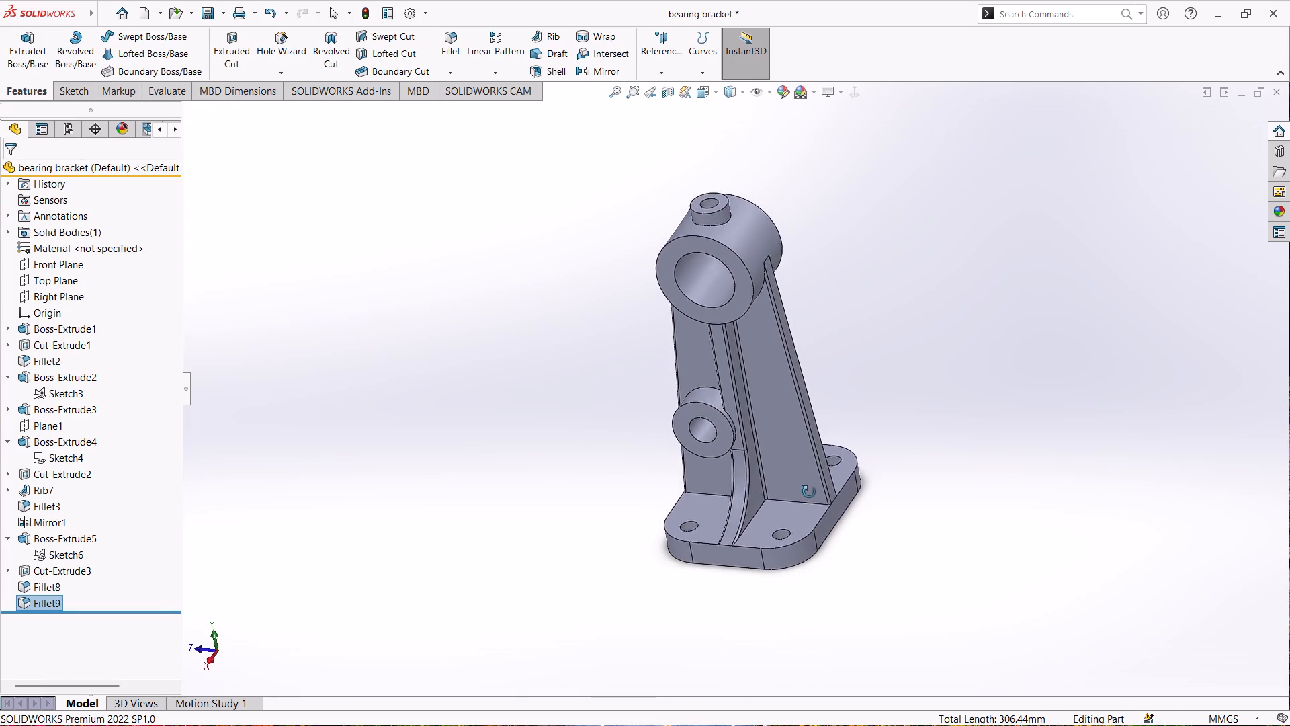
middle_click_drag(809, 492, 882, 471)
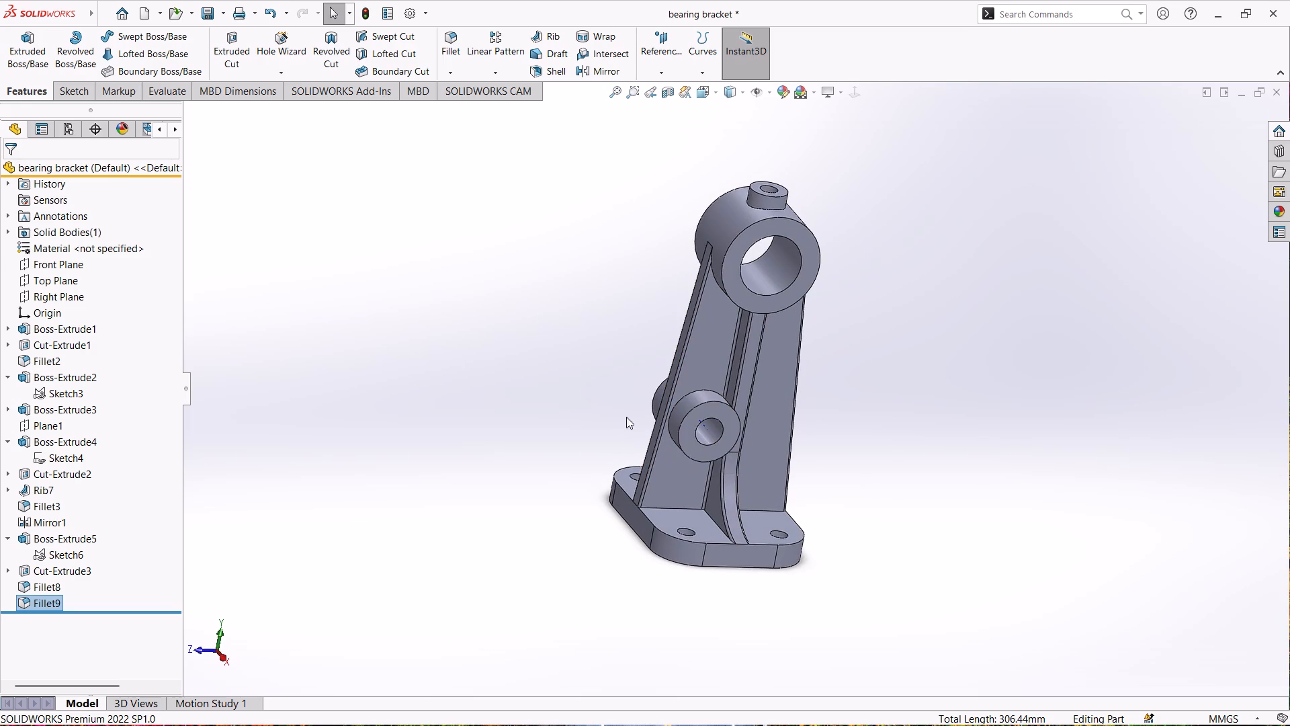
Add a 1 mm symmetric fillet where the side boss meets the bracket's web.
scroll(675, 415, "up", 3)
scroll(676, 415, "down", 3)
scroll(731, 405, "down", 3)
middle_click_drag(563, 402, 563, 403)
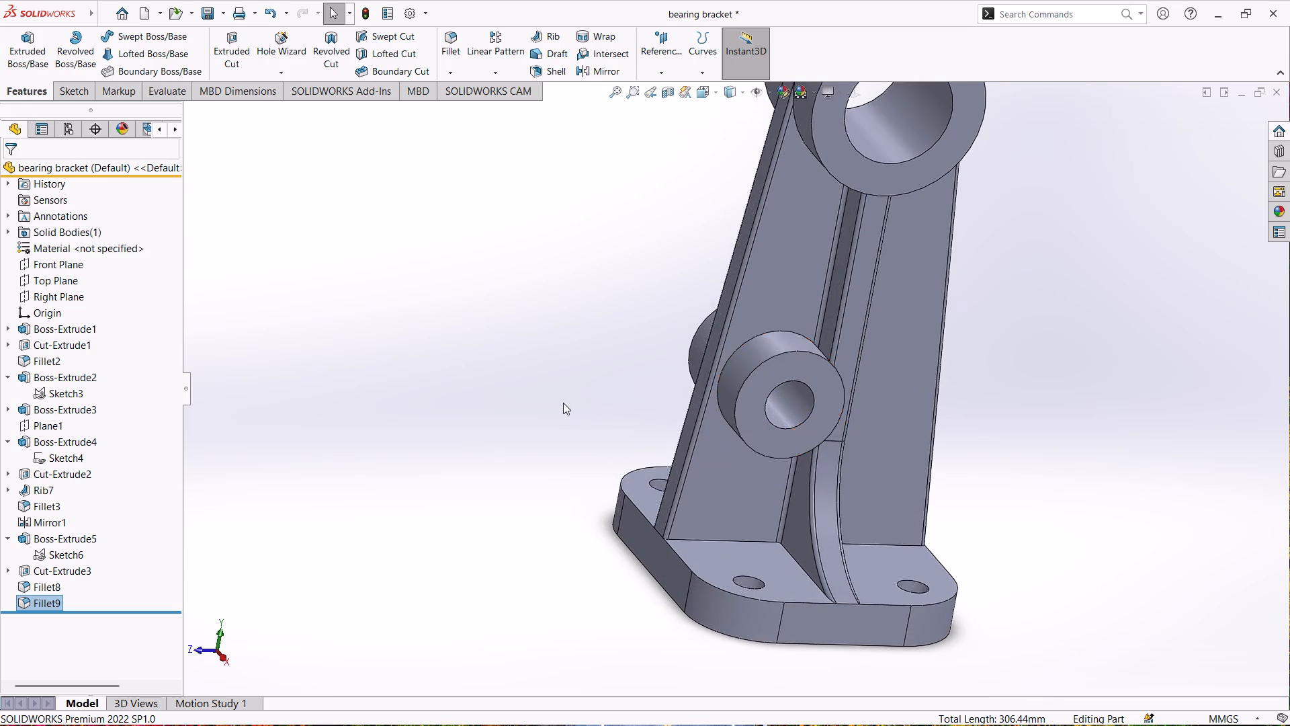
middle_click_drag(563, 403, 605, 434)
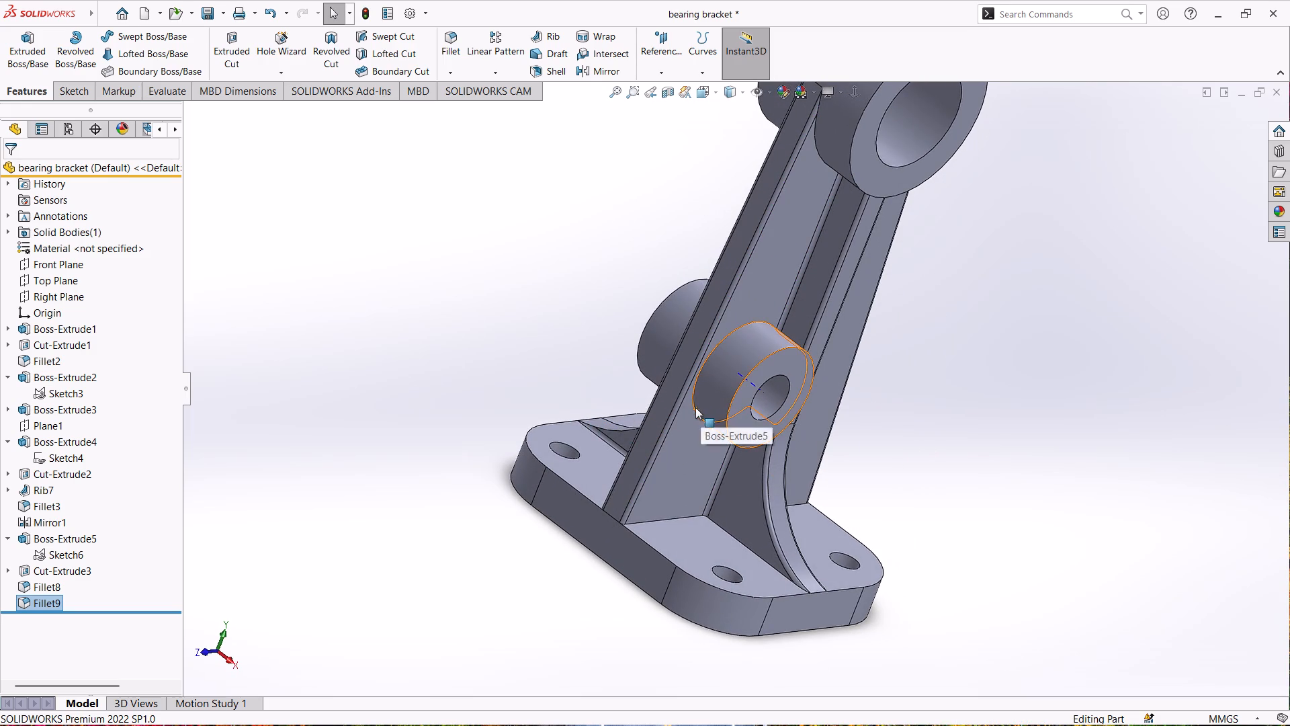
left_click(693, 407)
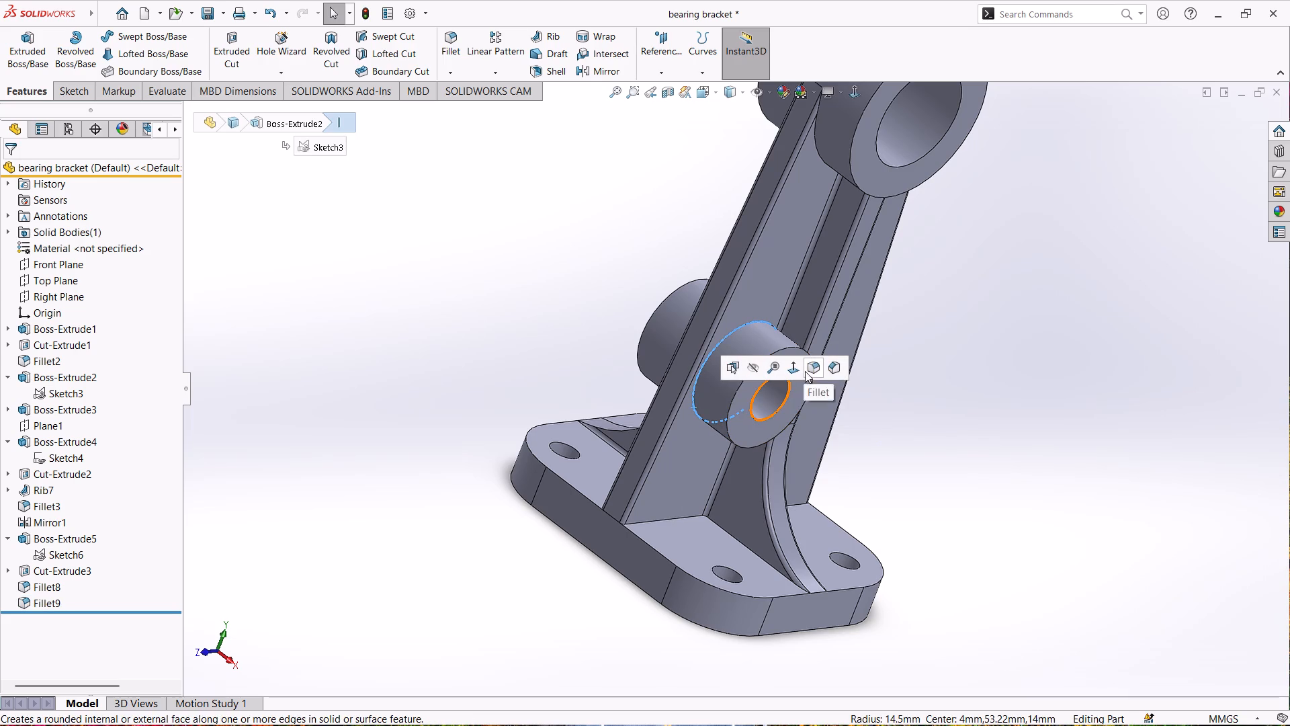
left_click(812, 368)
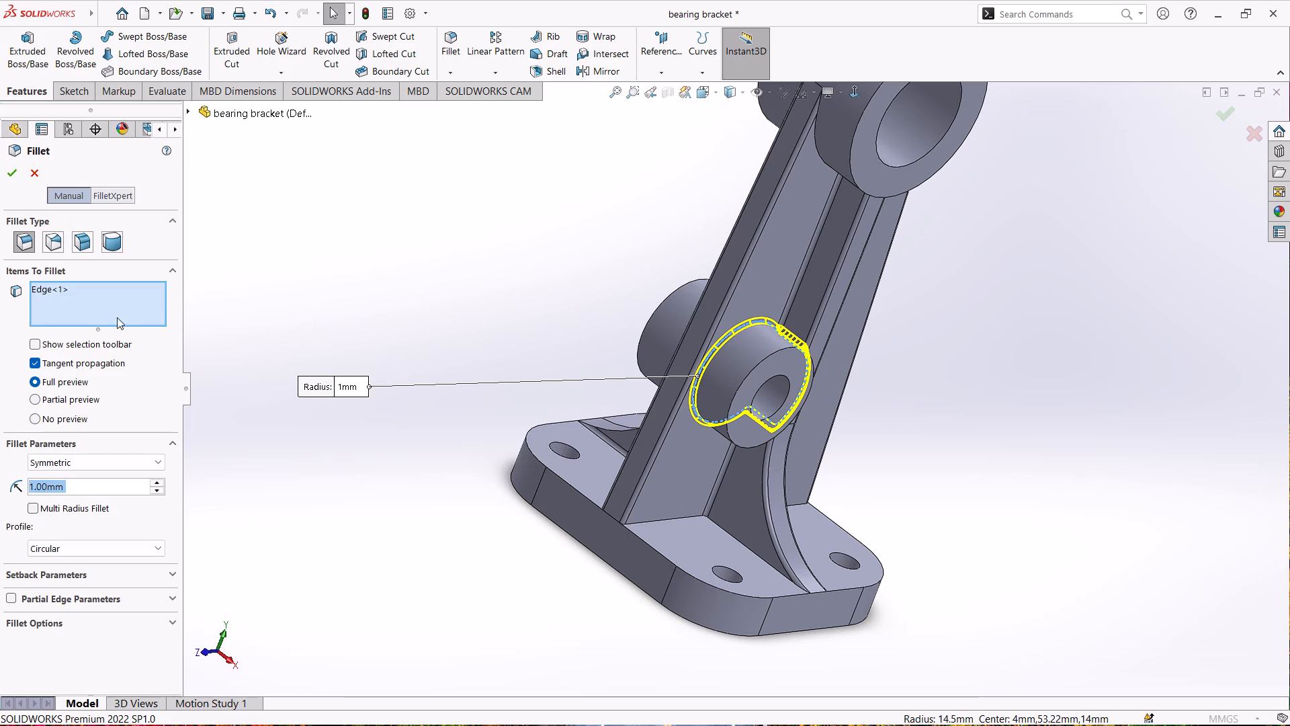
left_click(9, 176)
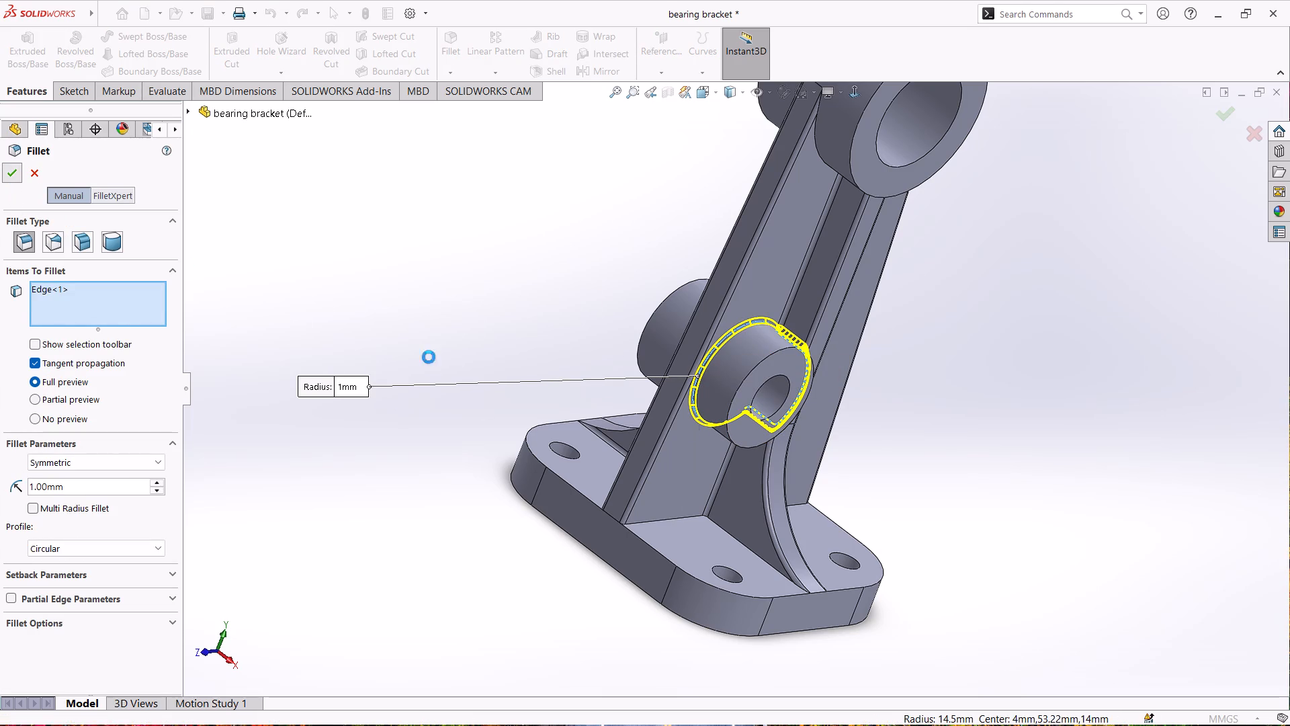
Start a 1 mm symmetric fillet on Rib7's edge with the base plate and the web's base edge on the mirrored-rib side.
middle_click_drag(984, 395, 888, 374)
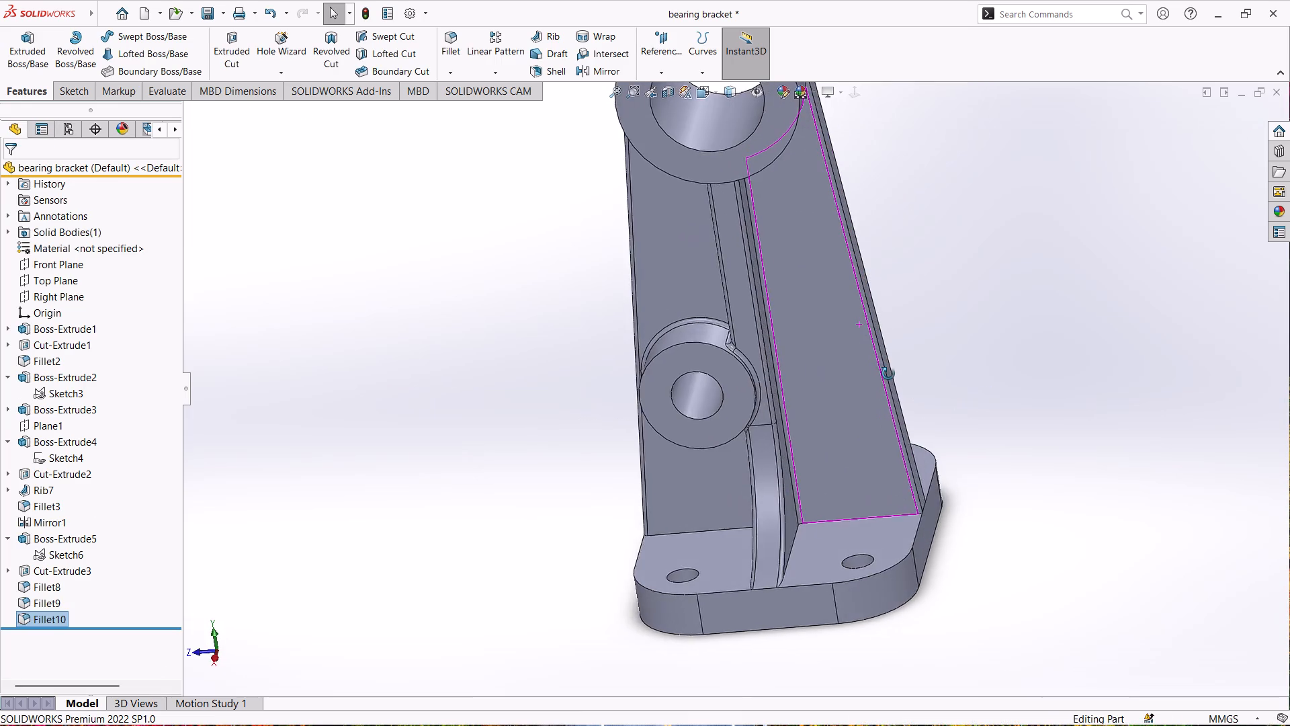
middle_click_drag(888, 374, 956, 215)
scroll(912, 395, "down", 2)
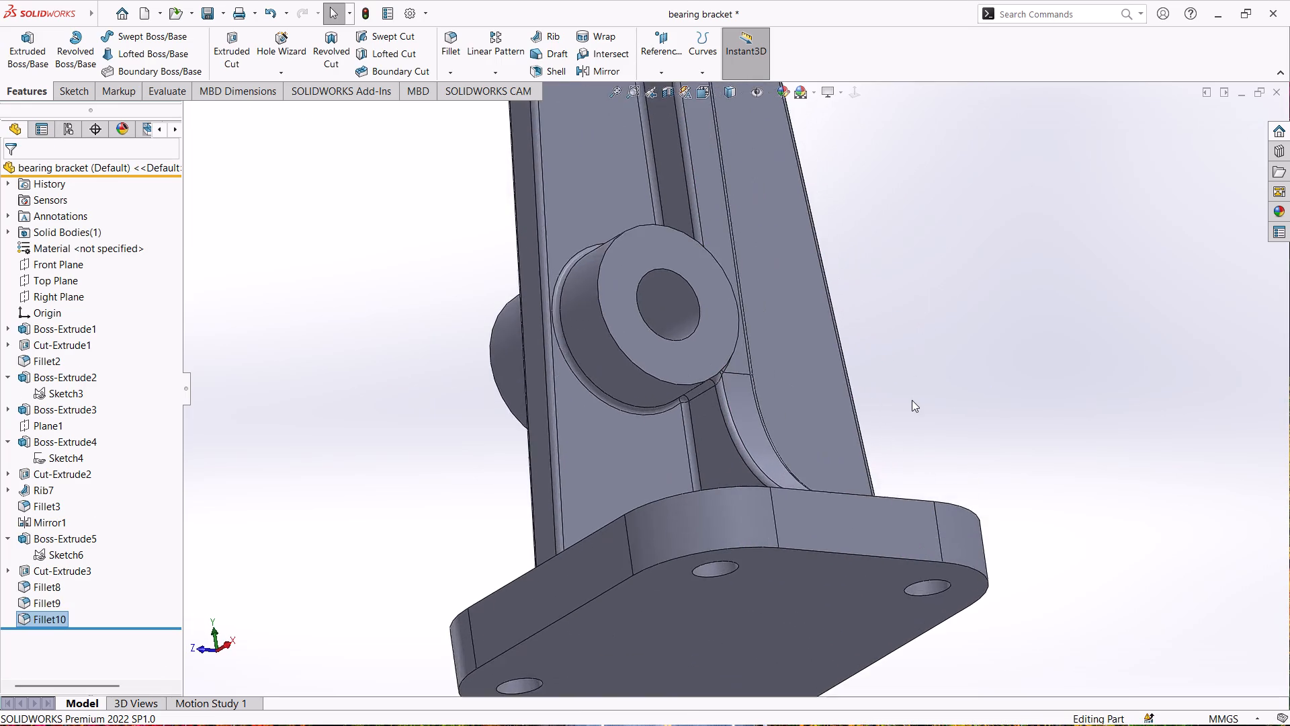
scroll(912, 400, "up", 3)
middle_click_drag(870, 387, 935, 550)
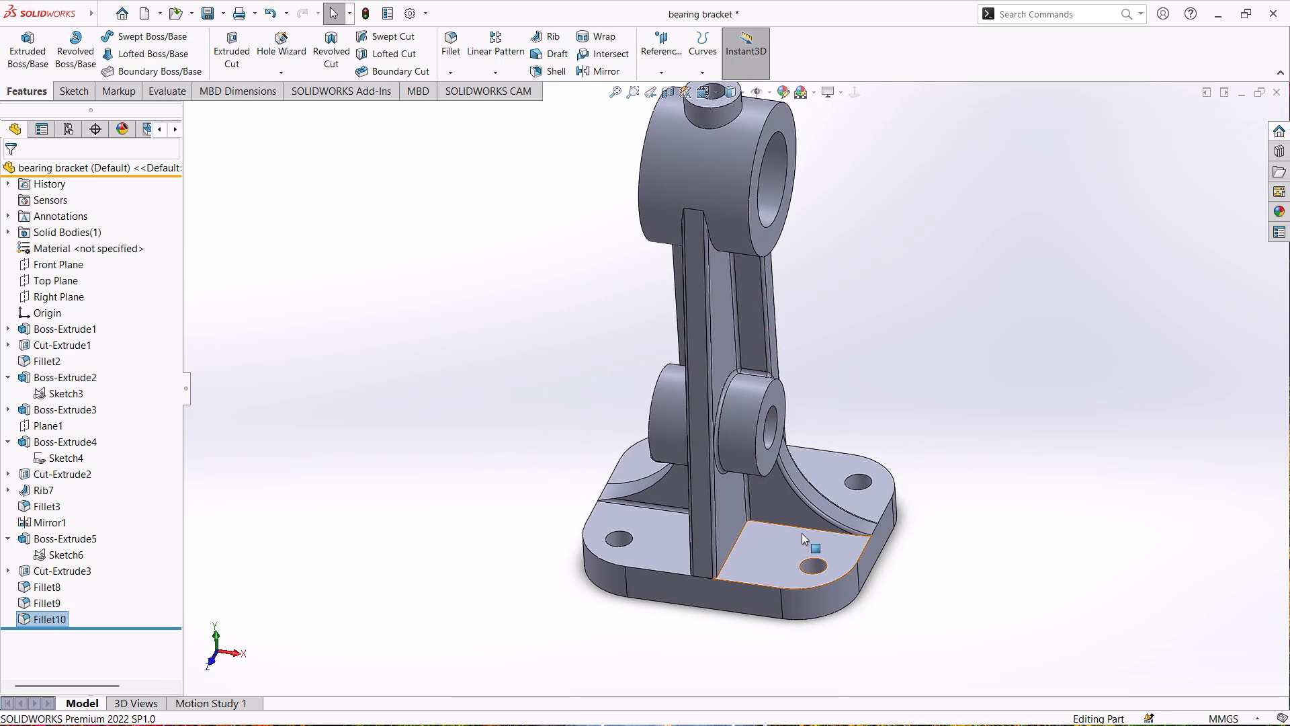
left_click(802, 528)
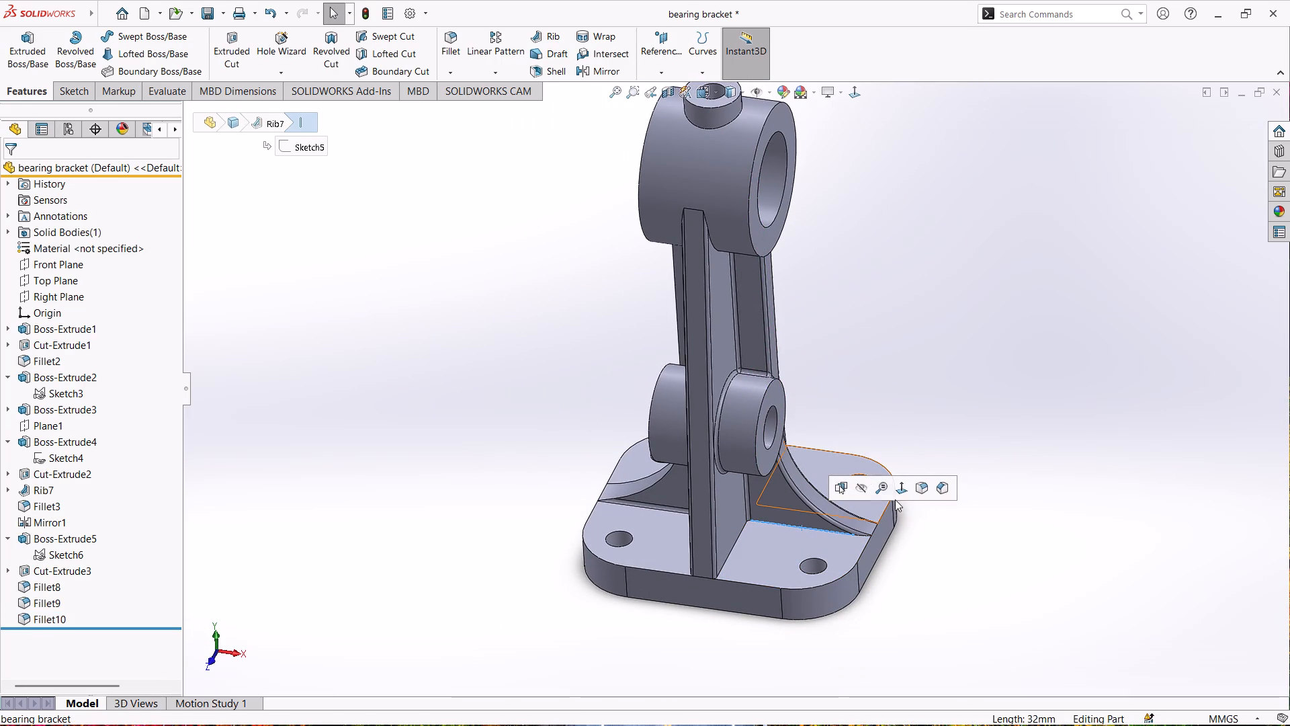
left_click(913, 485)
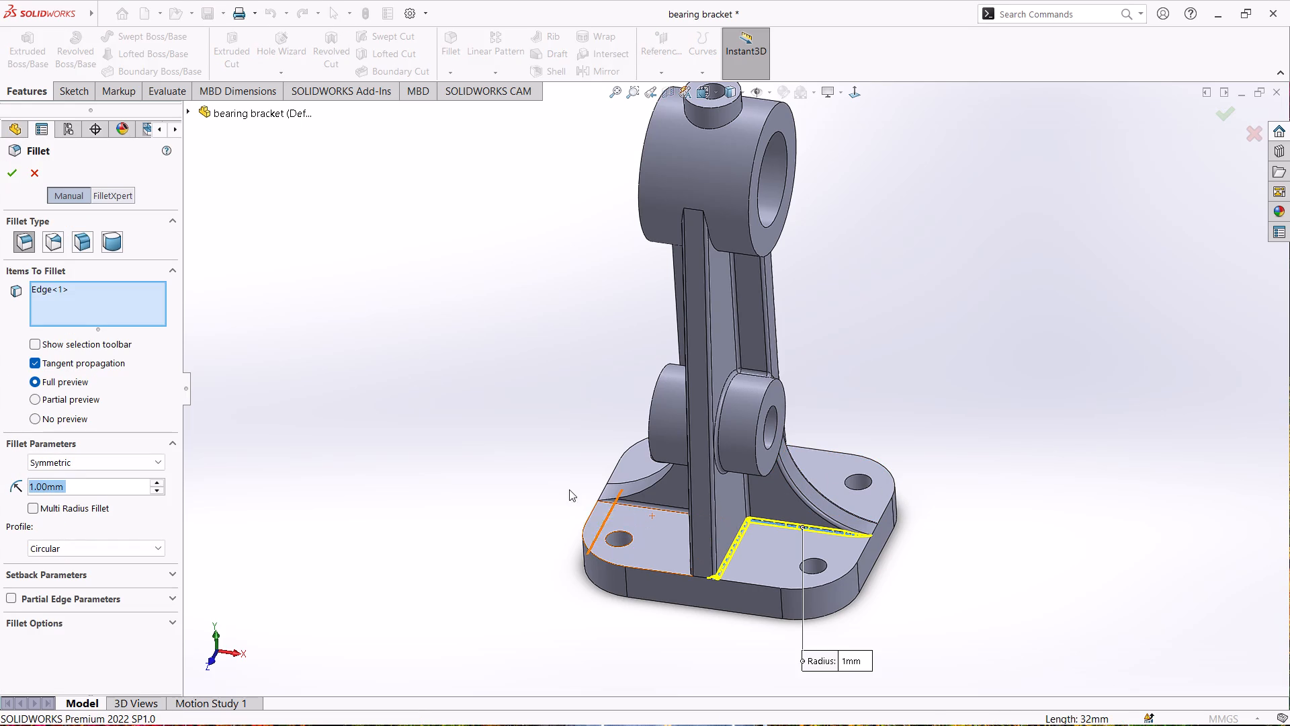
middle_click_drag(443, 403, 493, 446)
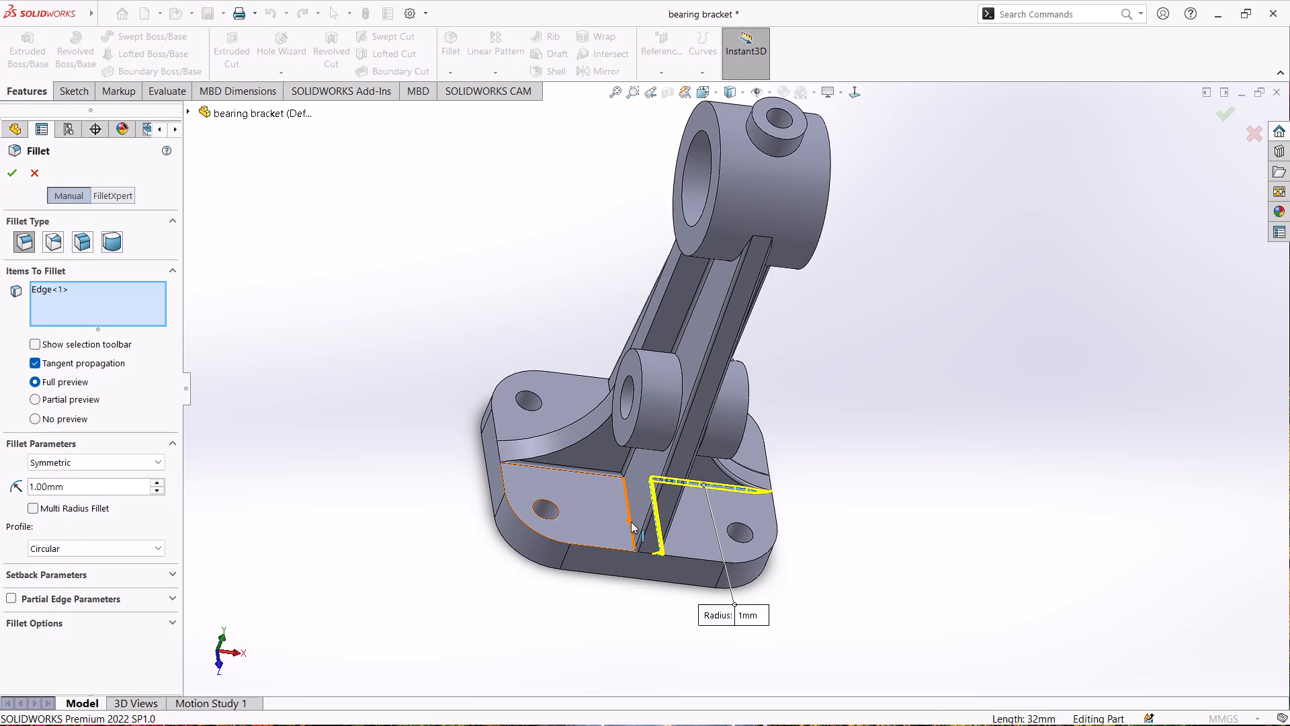
left_click(631, 522)
Add the web's two base edges on its opposite face and the mirrored rib's edge with the base plate to the fillet.
middle_click_drag(895, 413, 883, 428)
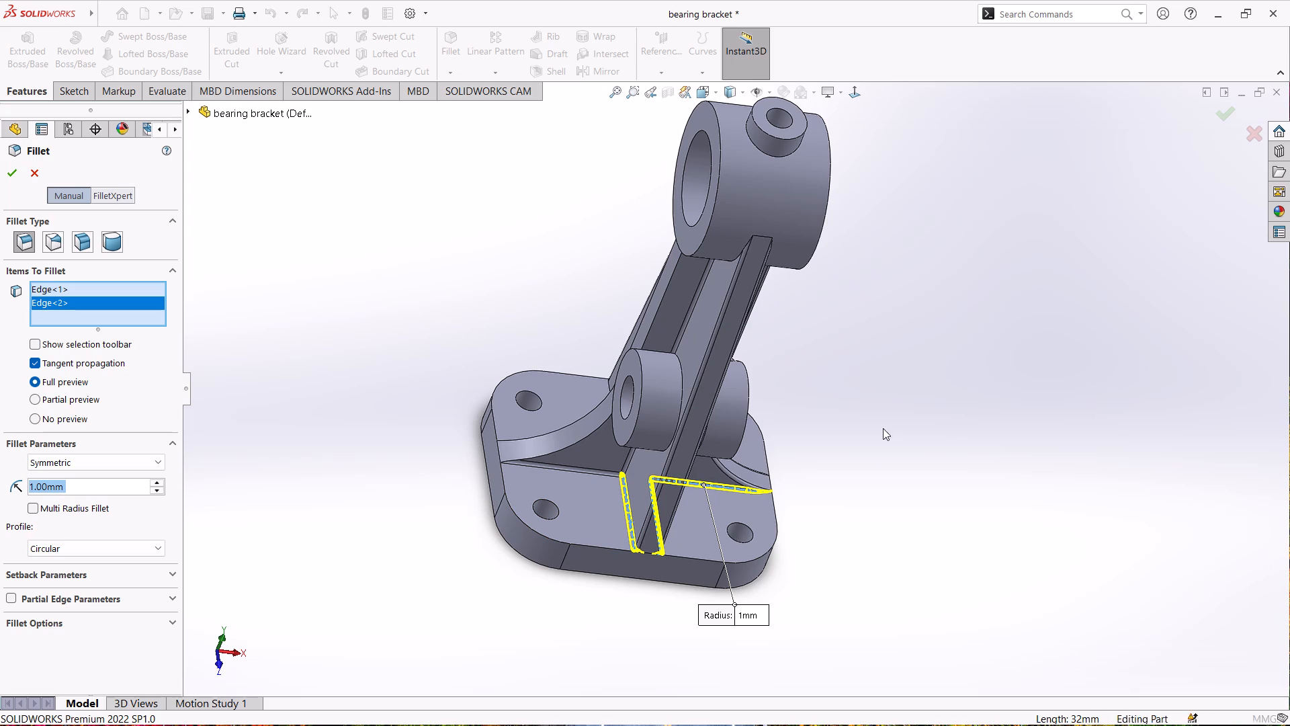
middle_click_drag(883, 428, 808, 612)
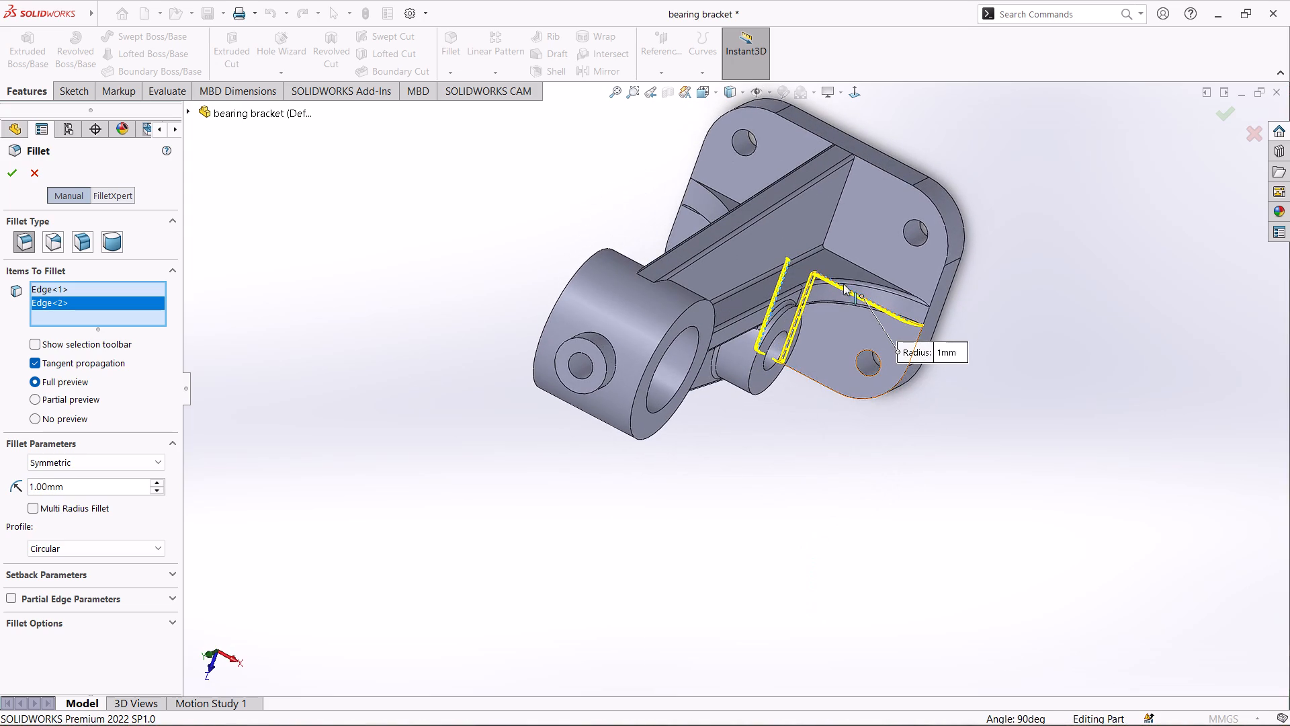
scroll(873, 191, "down", 2)
scroll(873, 191, "up", 3)
middle_click_drag(873, 188, 849, 261)
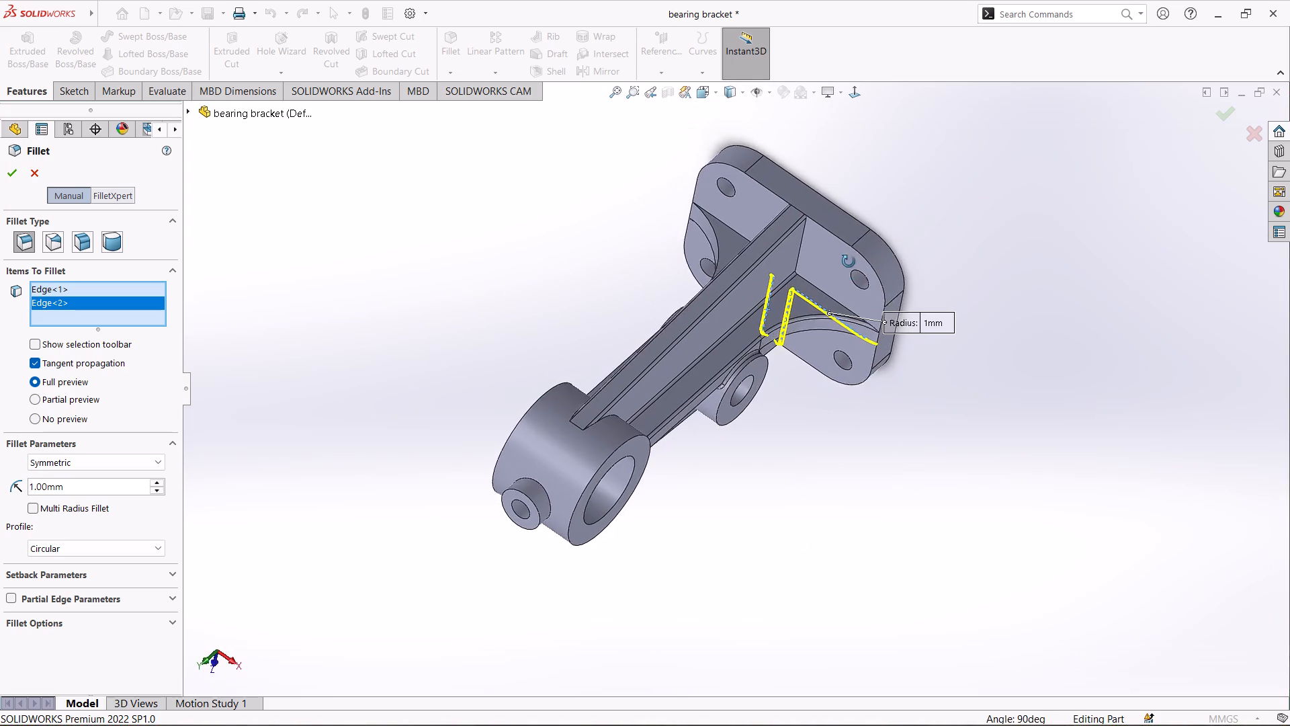
middle_click_drag(849, 261, 848, 227)
left_click(800, 267)
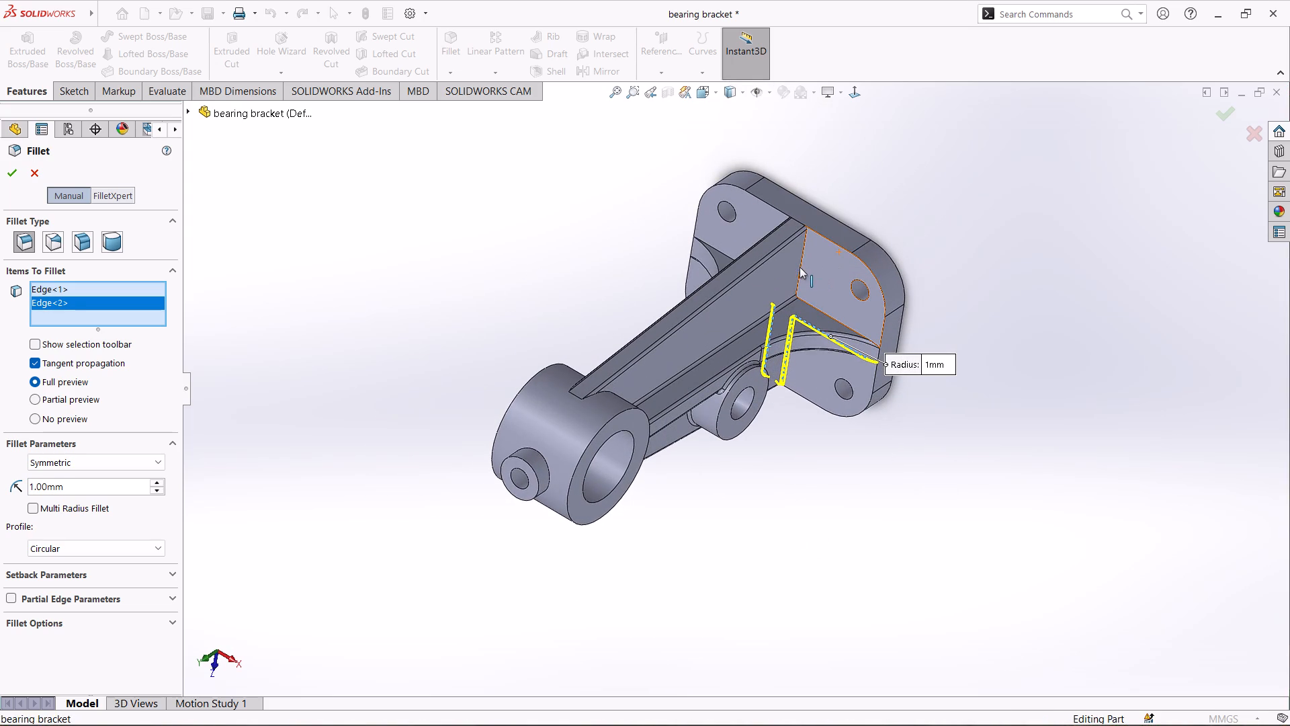
middle_click_drag(677, 228, 728, 266)
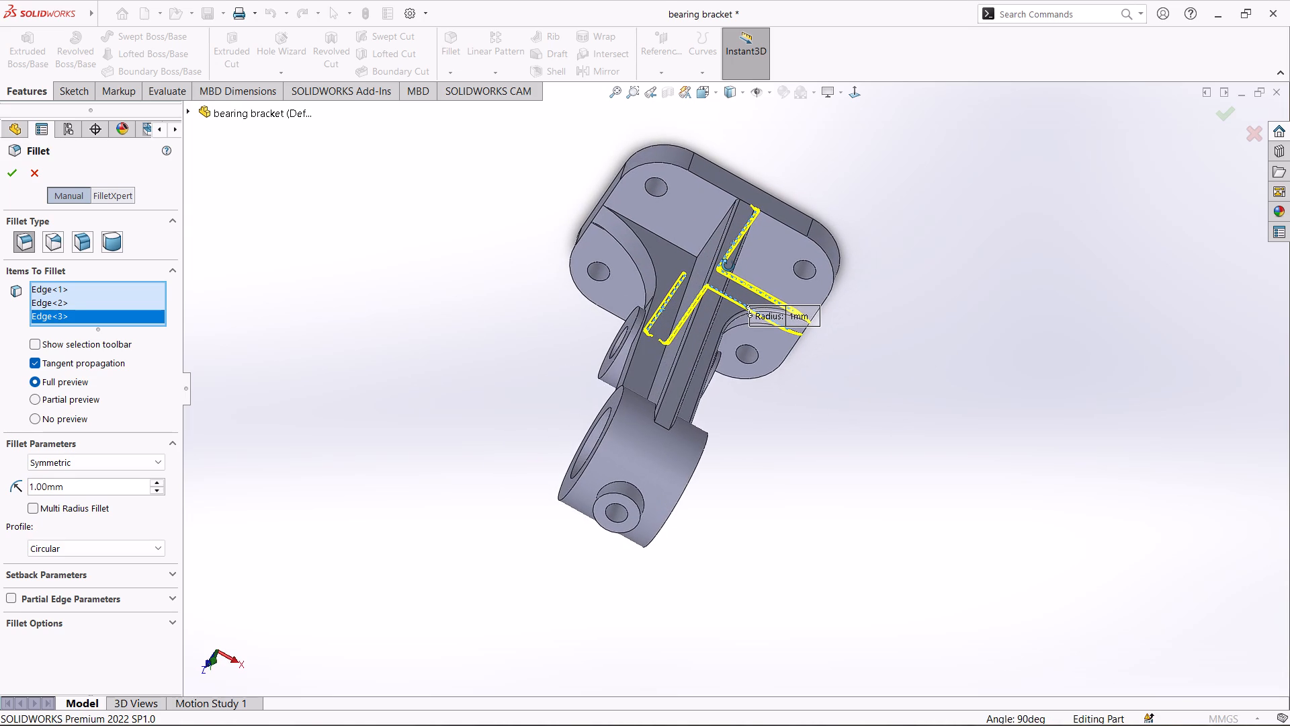
middle_click_drag(728, 266, 761, 305)
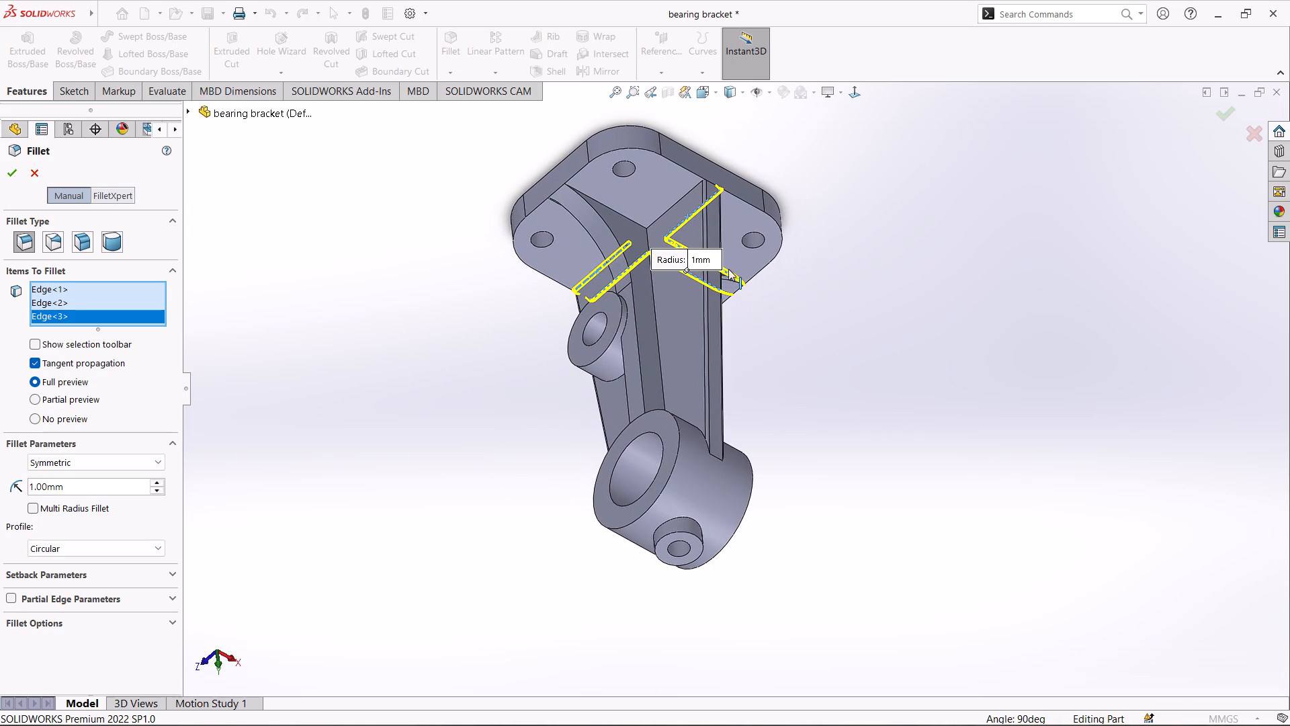
left_click(658, 216)
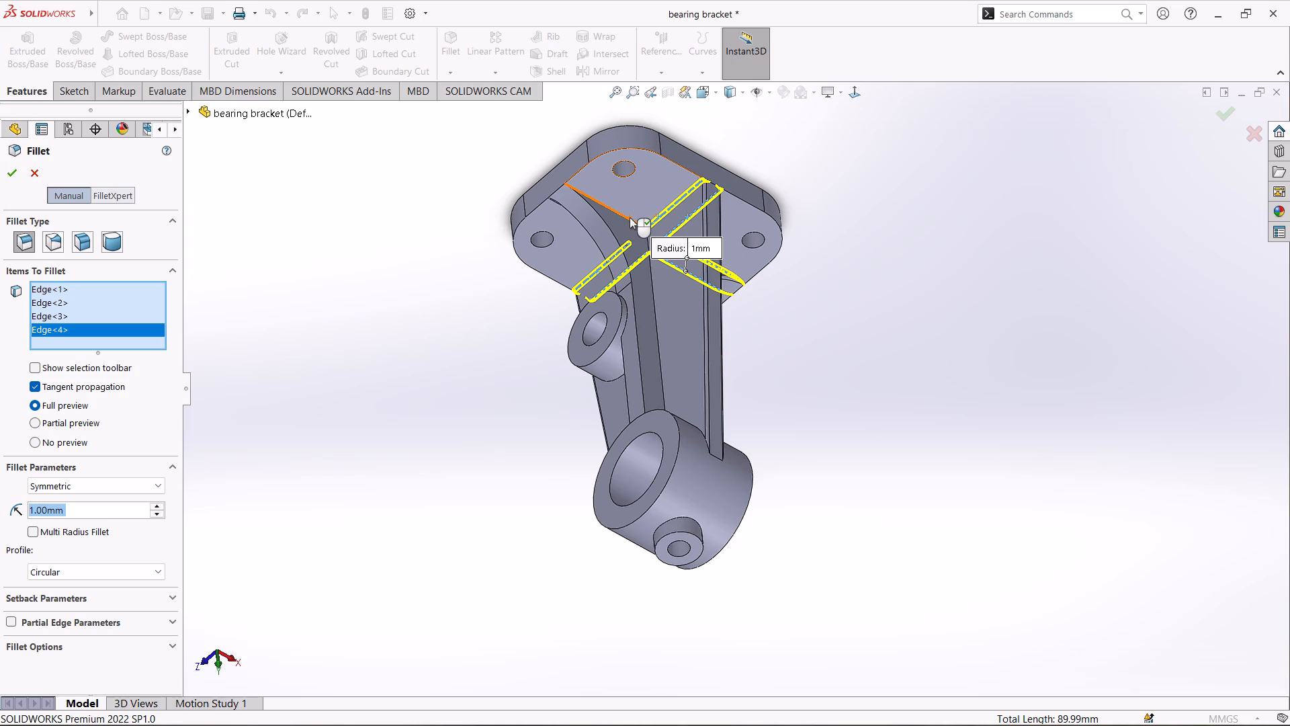
left_click(630, 218)
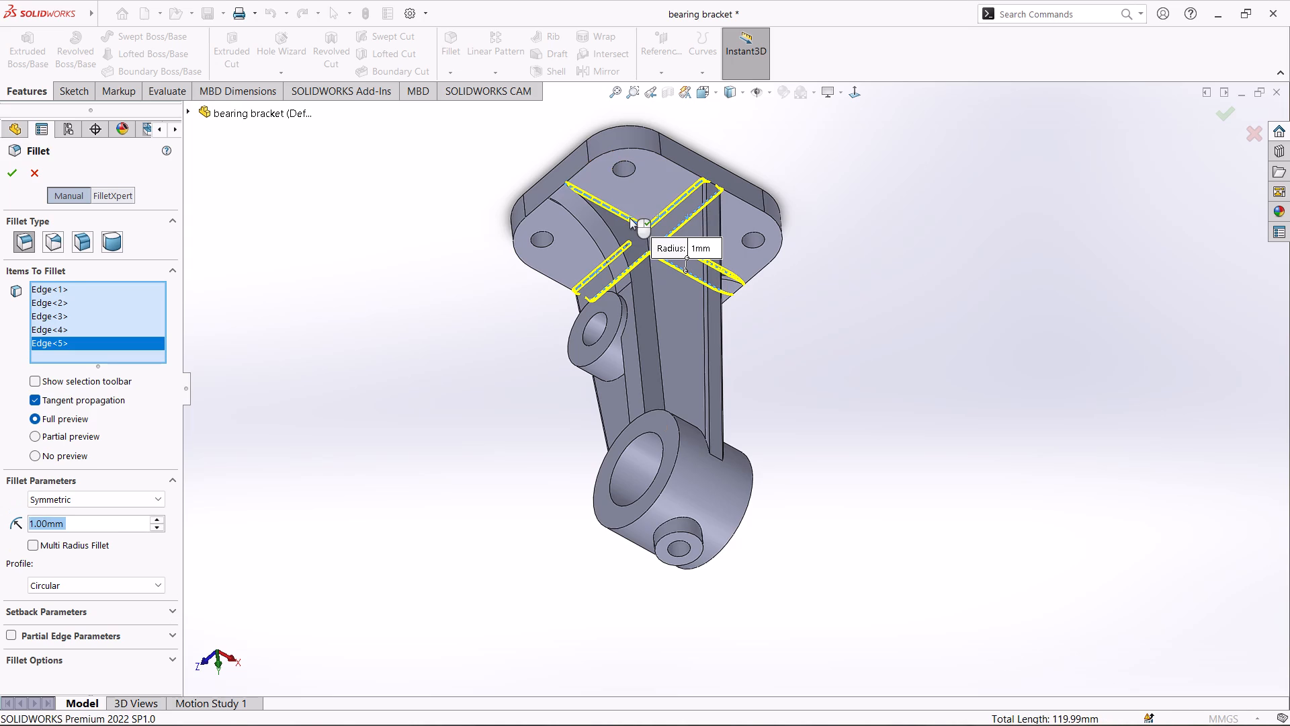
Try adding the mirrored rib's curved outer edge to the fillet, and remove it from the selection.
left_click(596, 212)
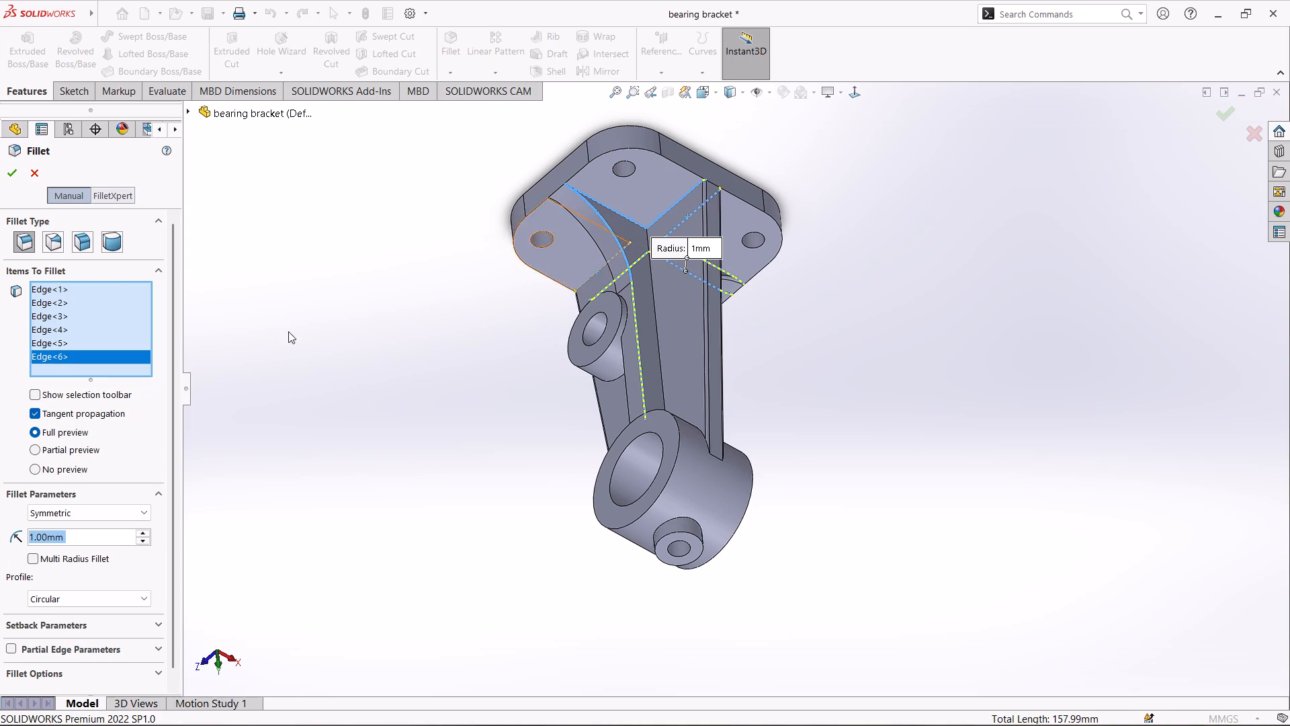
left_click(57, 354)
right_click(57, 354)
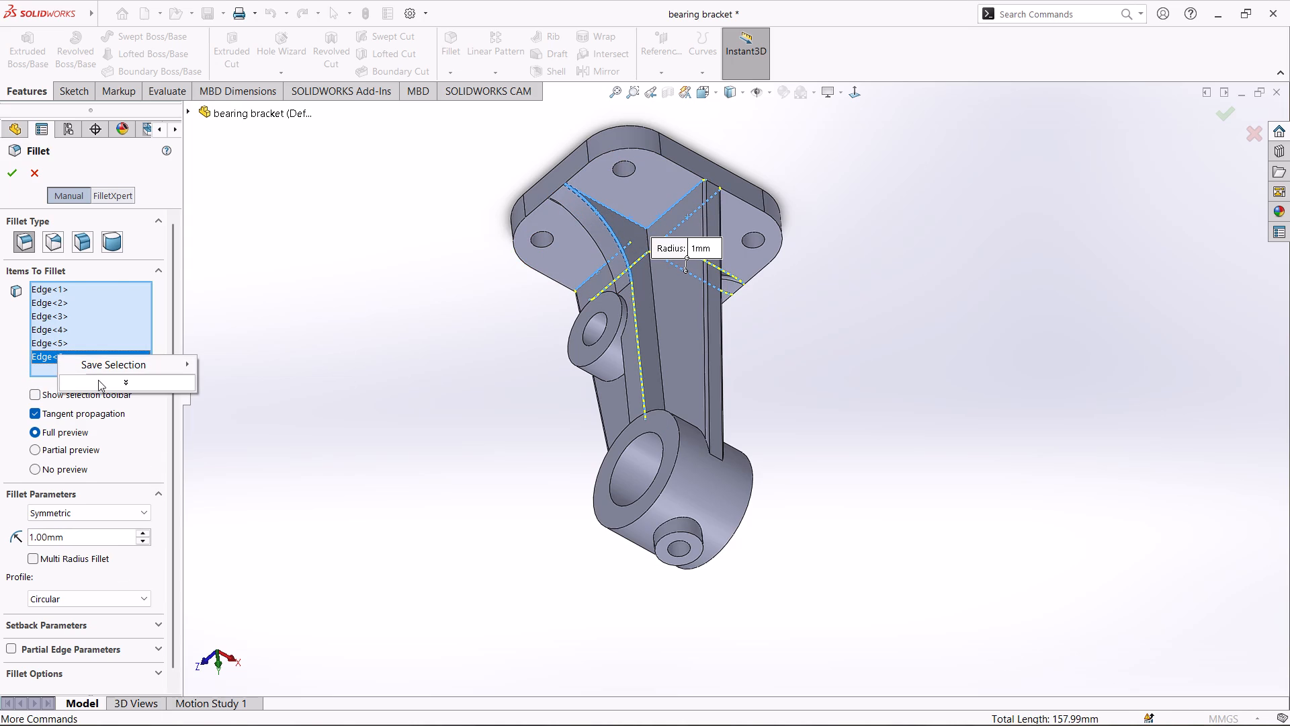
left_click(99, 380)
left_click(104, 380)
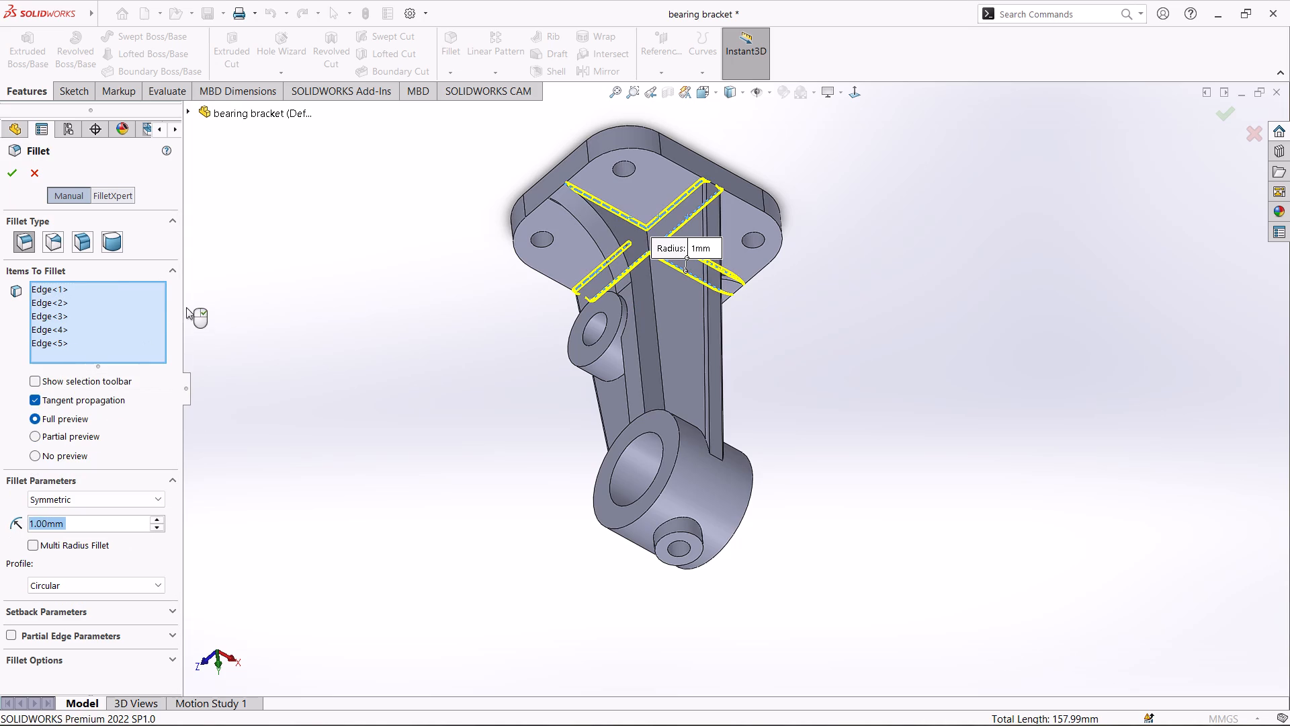
Complete the 1 mm fillet on the five edges where the web and ribs meet the base plate.
left_click(9, 175)
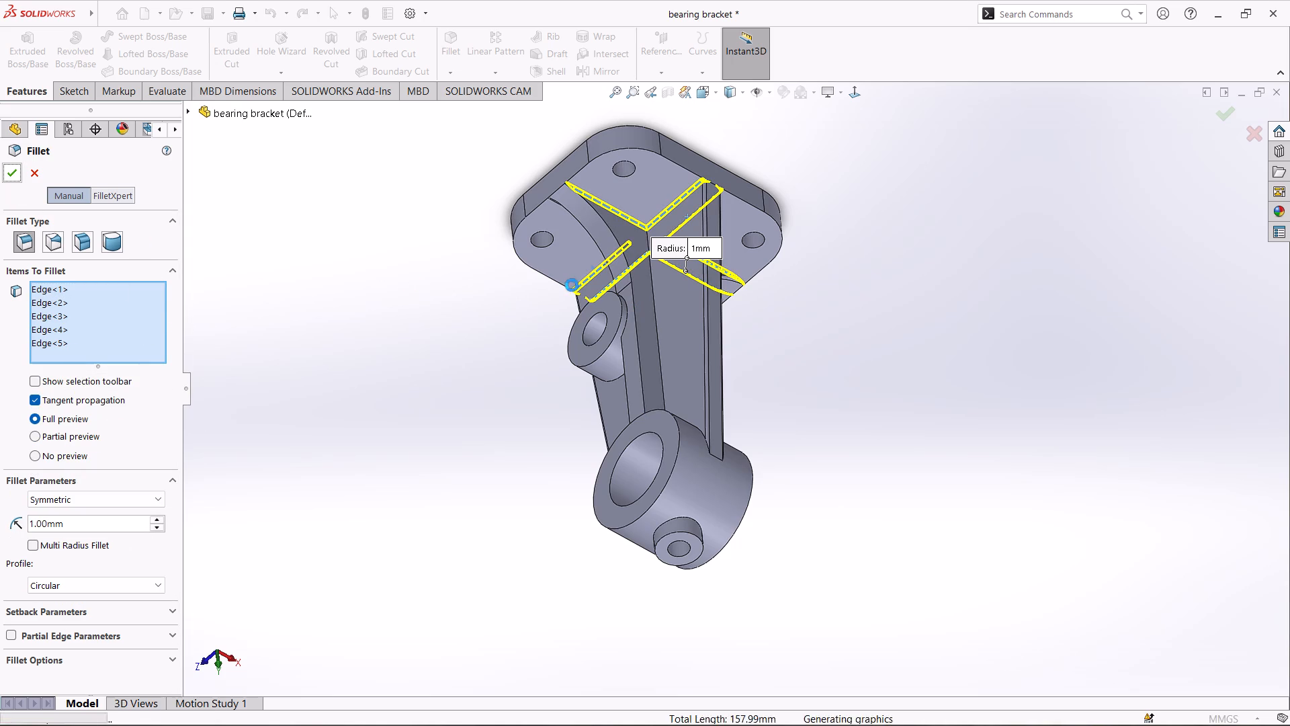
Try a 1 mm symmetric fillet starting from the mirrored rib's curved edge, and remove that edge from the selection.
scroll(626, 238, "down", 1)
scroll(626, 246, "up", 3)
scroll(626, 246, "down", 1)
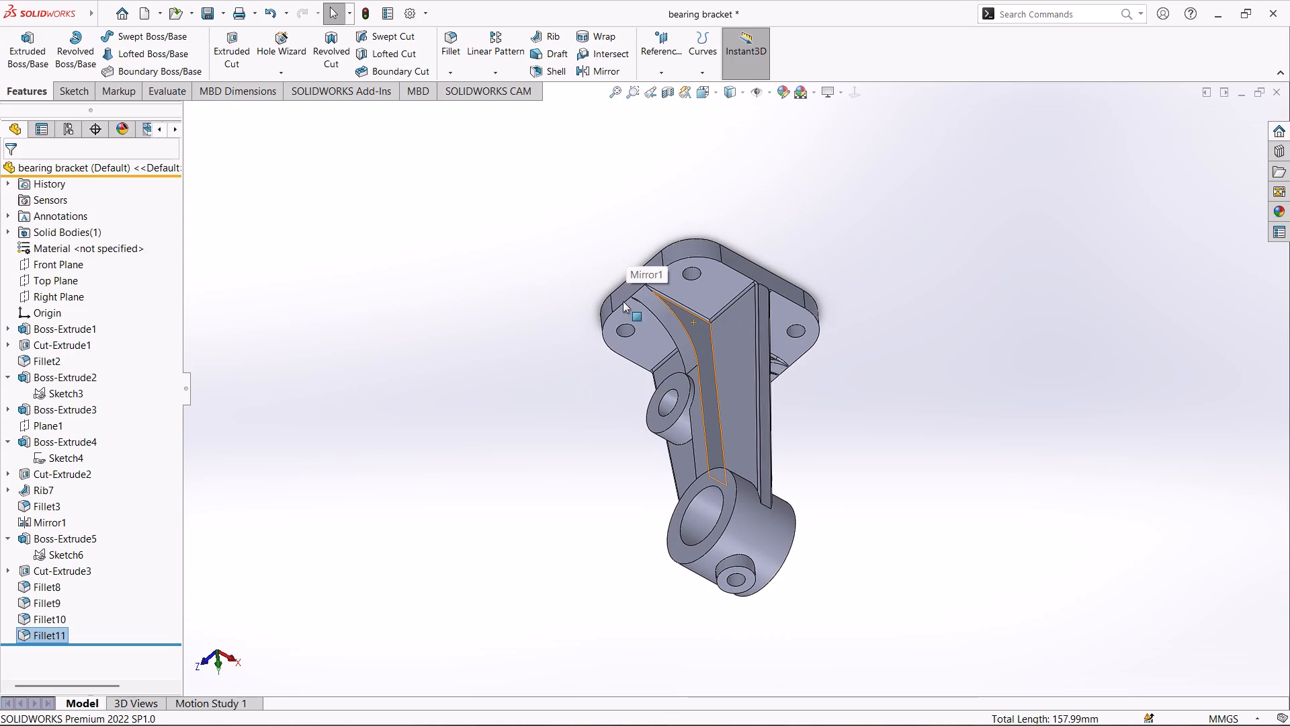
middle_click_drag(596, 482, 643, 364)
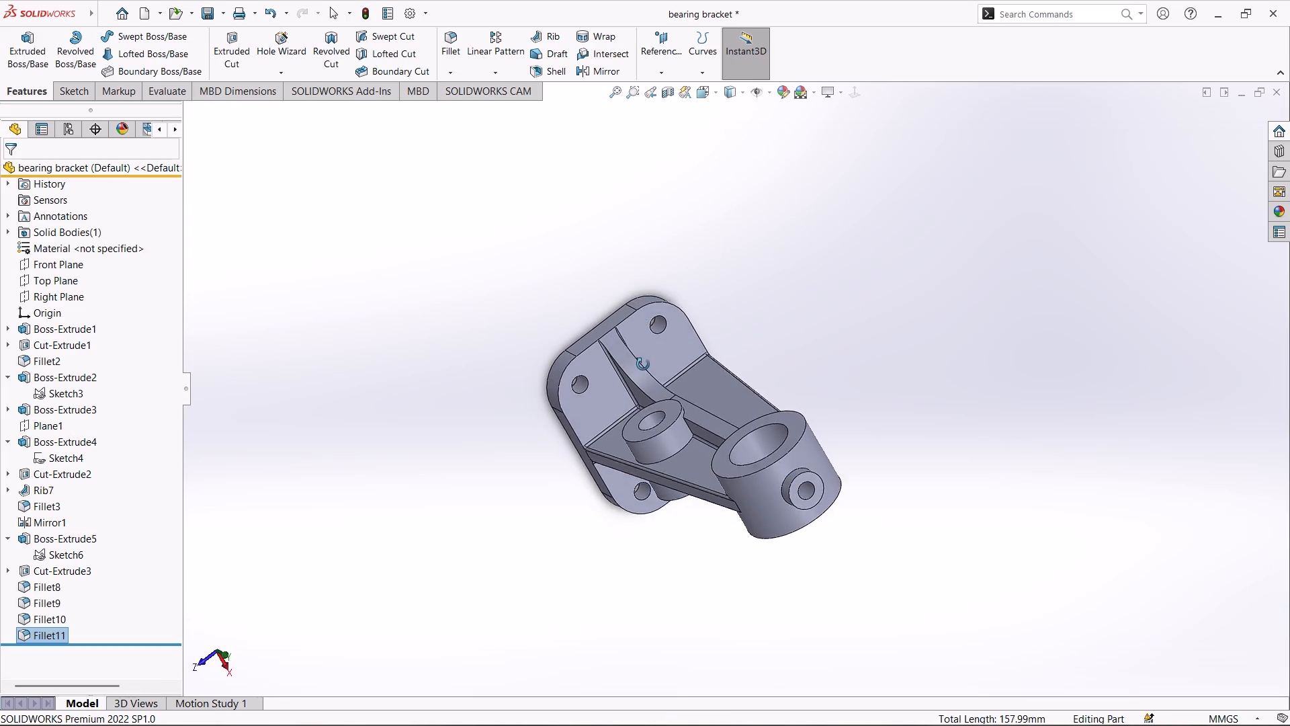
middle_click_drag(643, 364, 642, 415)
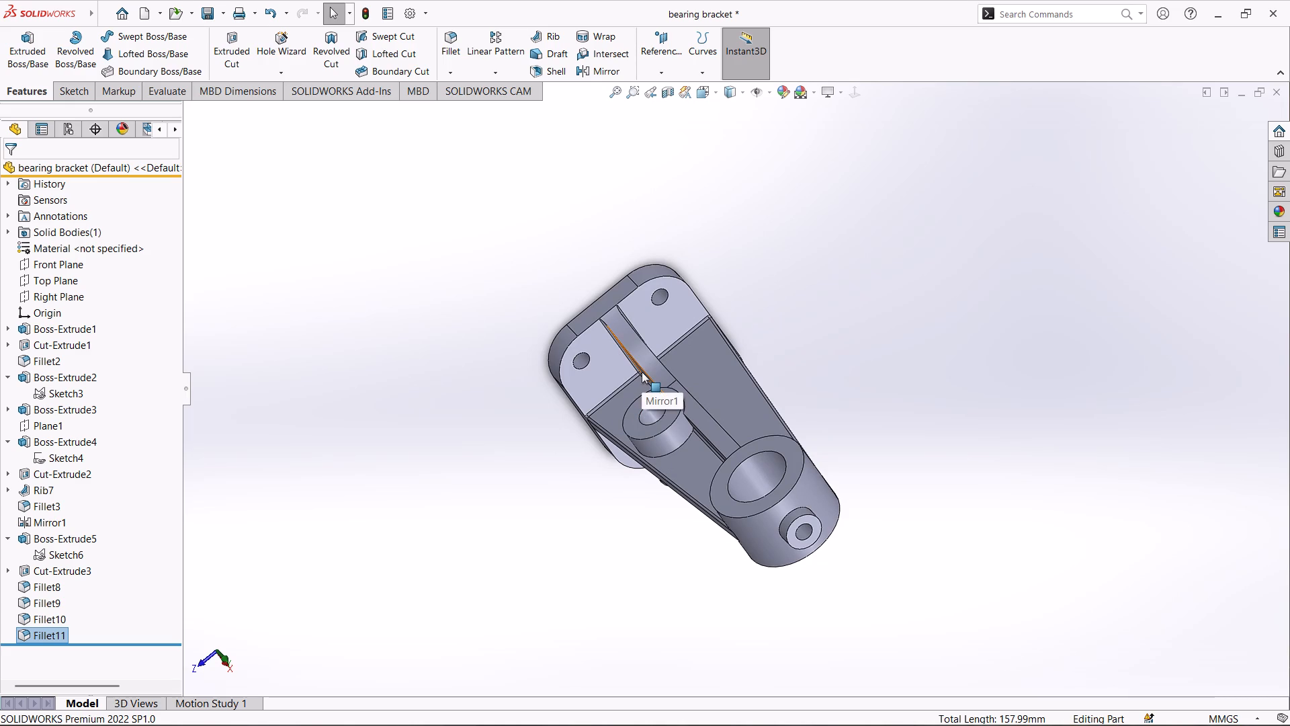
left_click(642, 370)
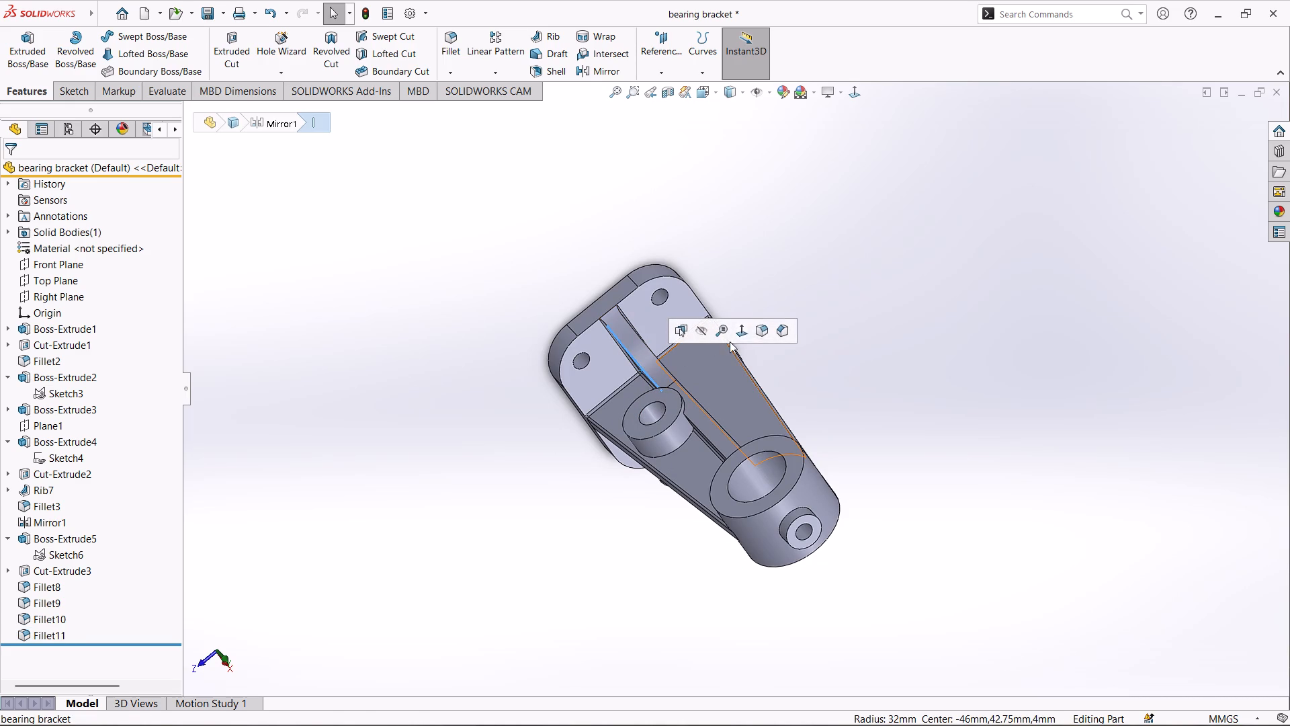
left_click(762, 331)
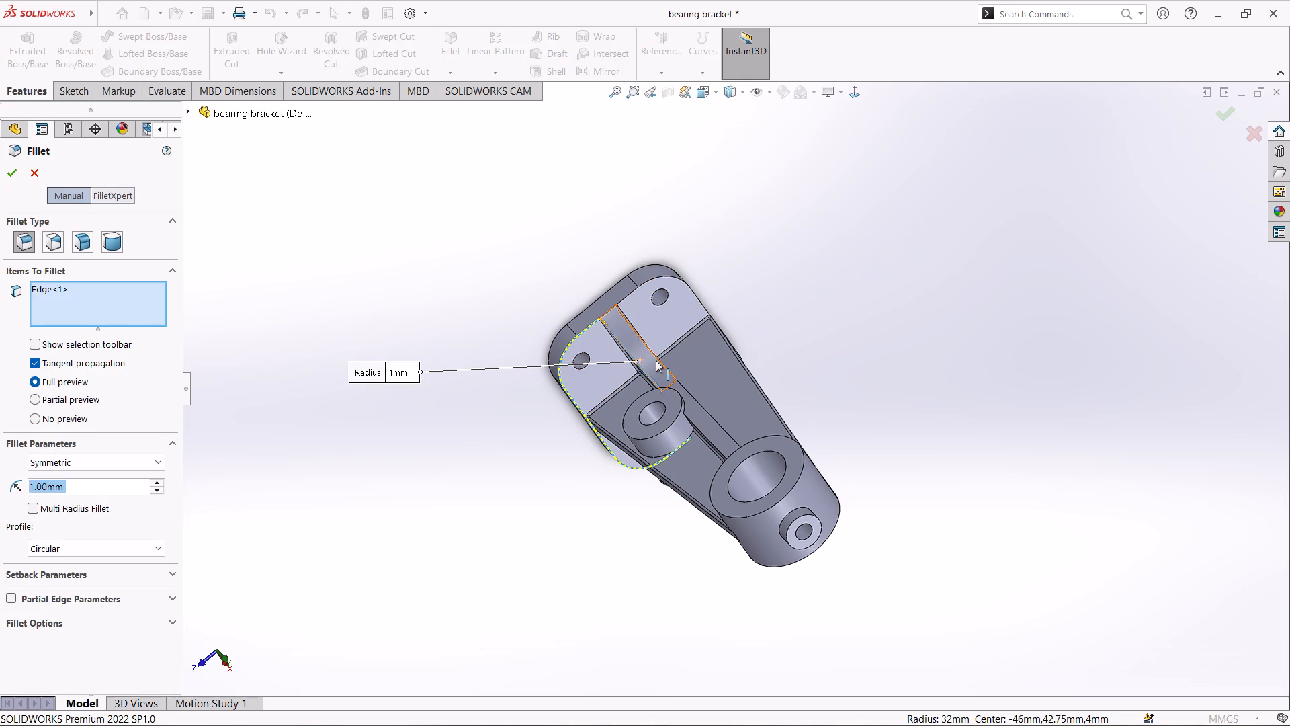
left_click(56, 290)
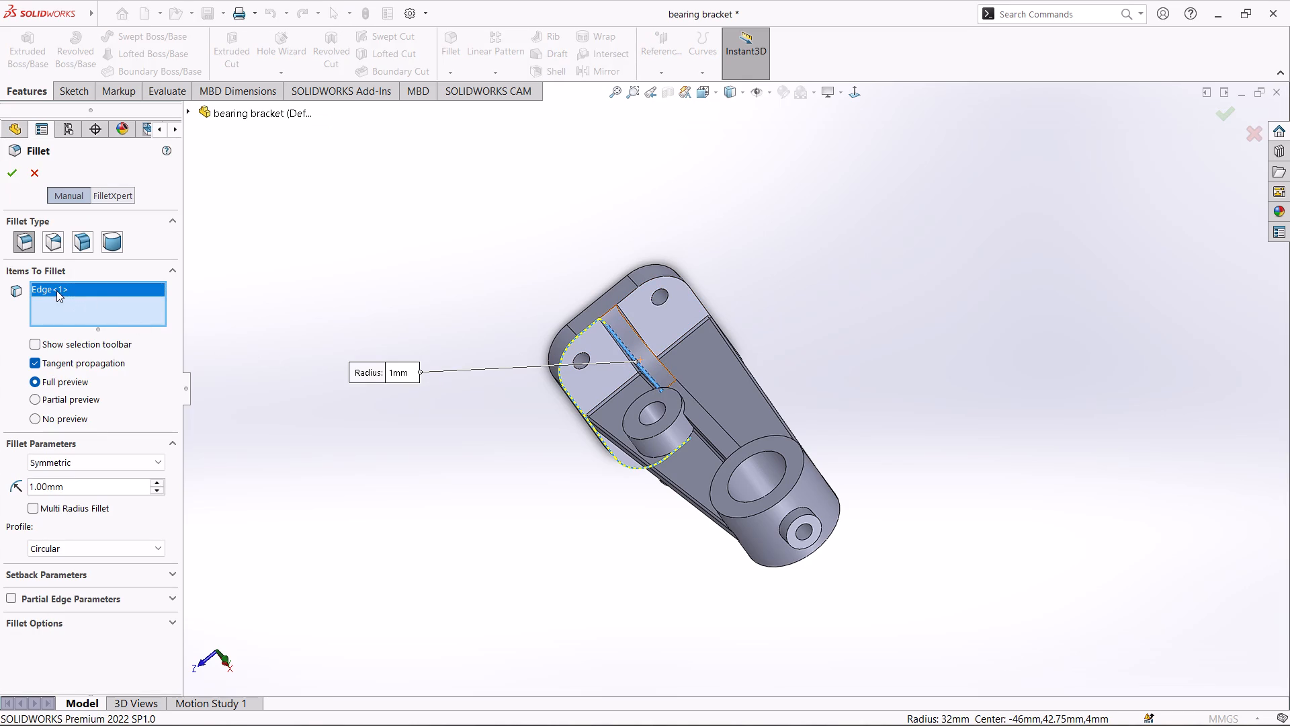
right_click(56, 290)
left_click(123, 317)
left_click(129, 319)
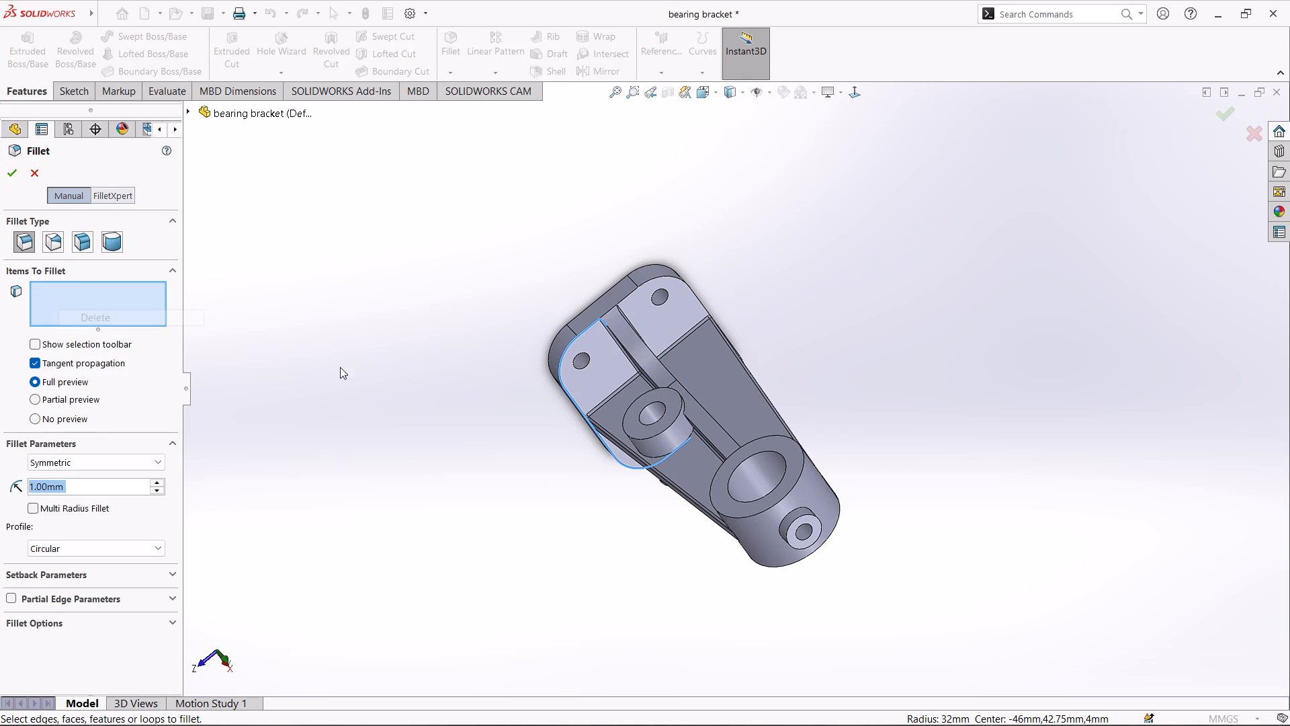
Select the mirrored rib's other long outer edge and complete the 1 mm tangent-propagated fillet along the rib and base plate's top outline.
scroll(663, 357, "down", 3)
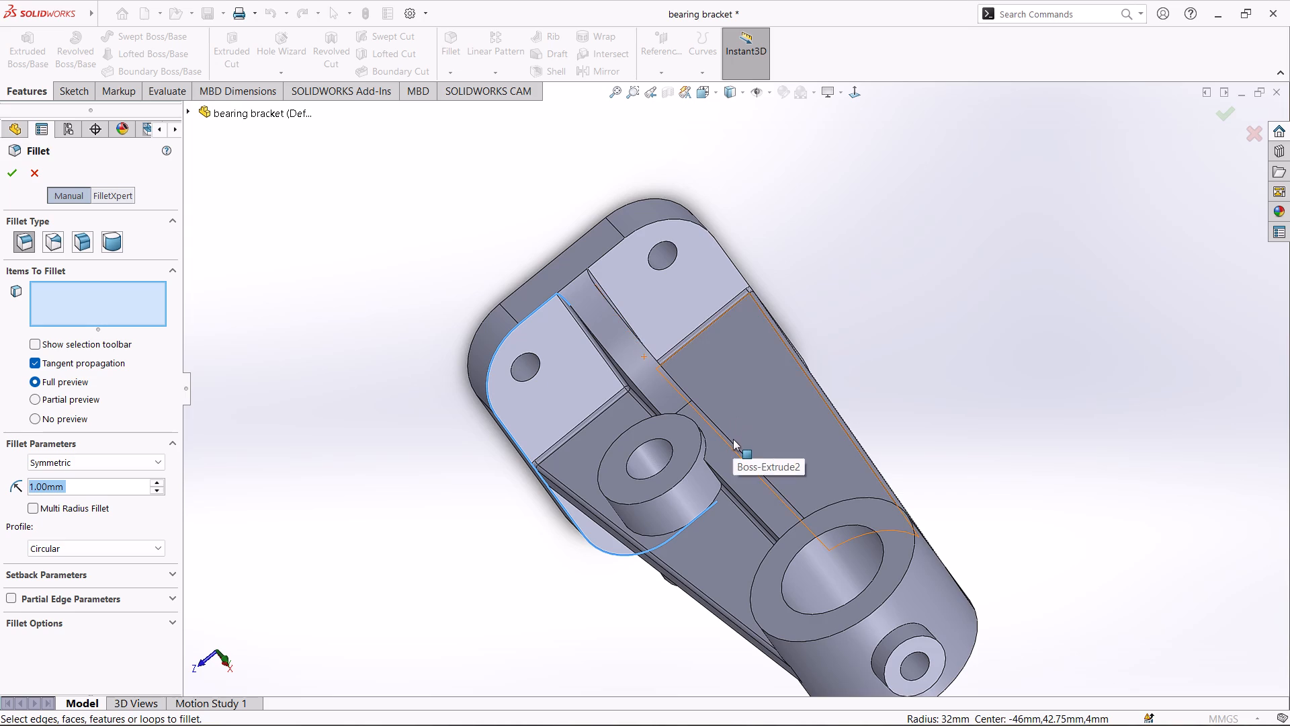
left_click(732, 442)
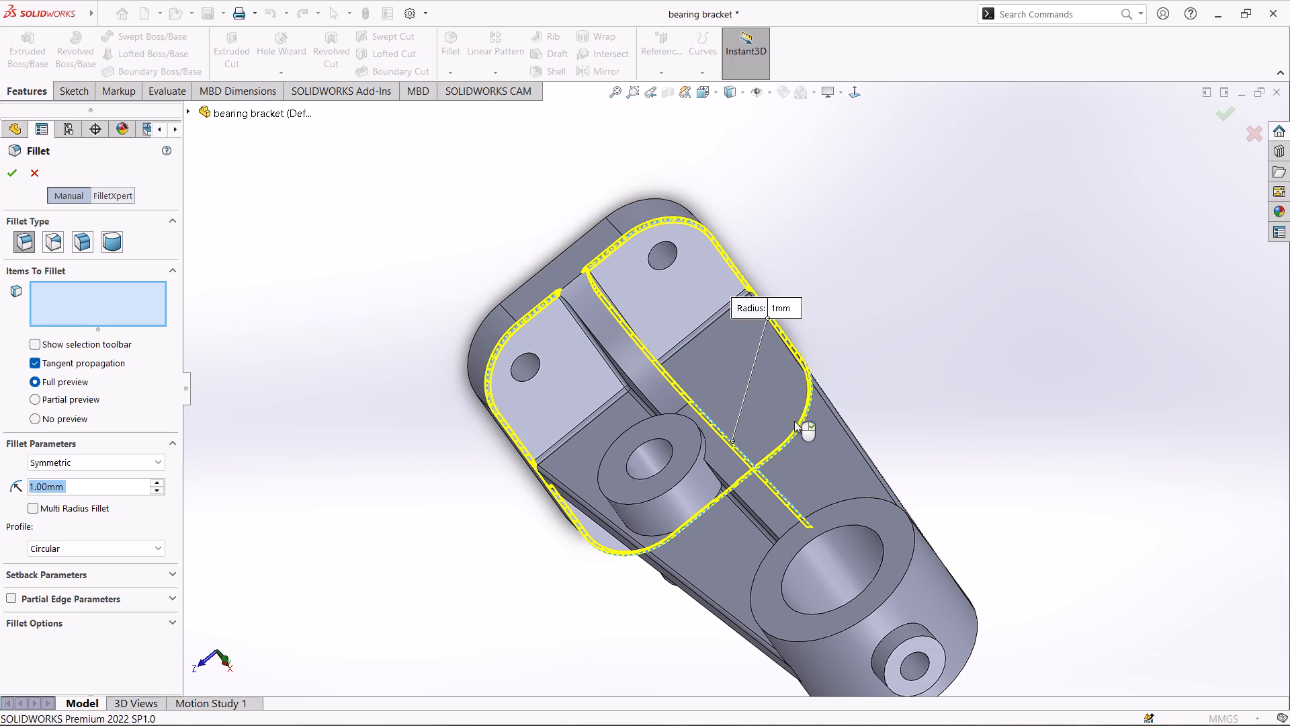
middle_click_drag(823, 401, 858, 351)
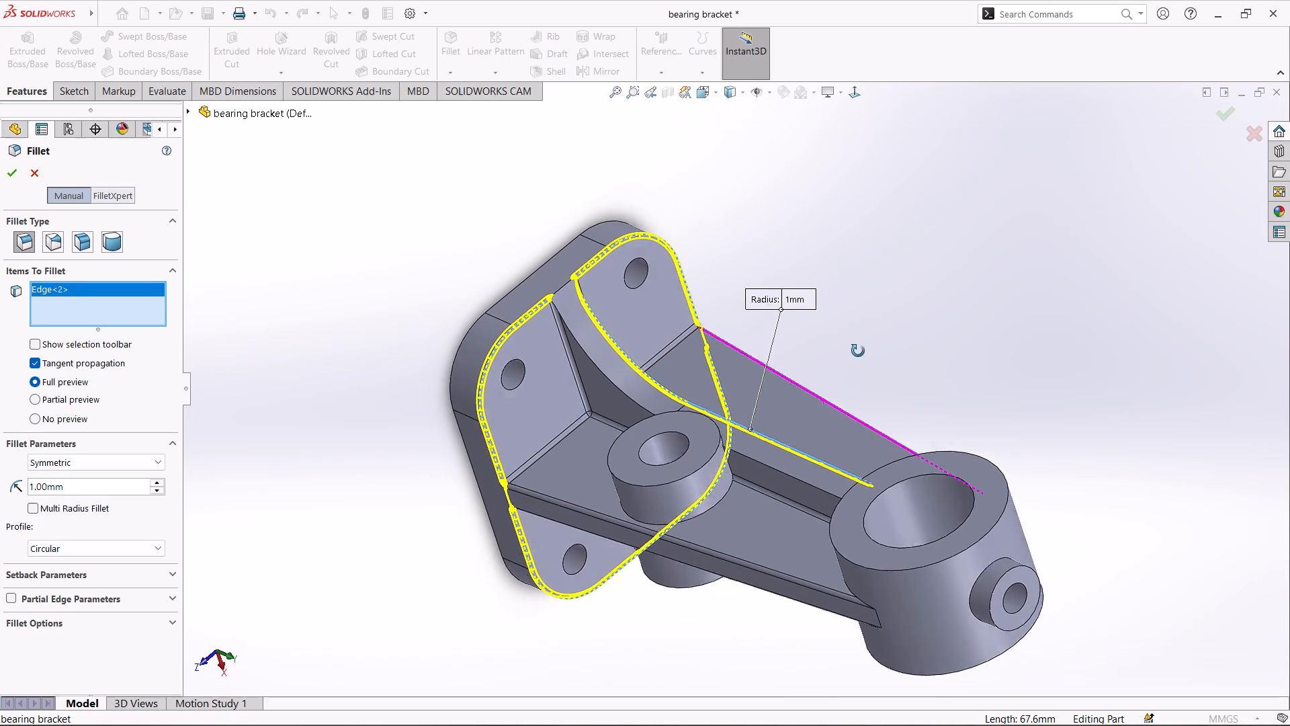
middle_click_drag(858, 351, 853, 312)
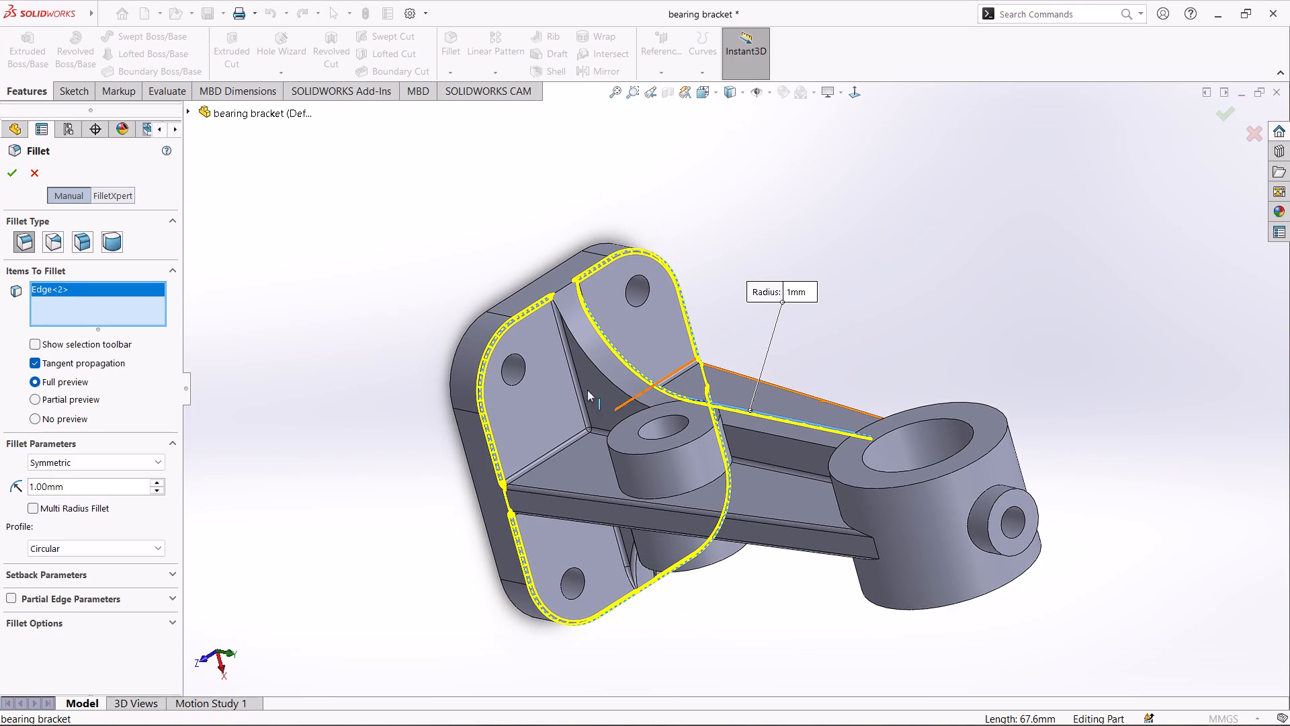
left_click(16, 172)
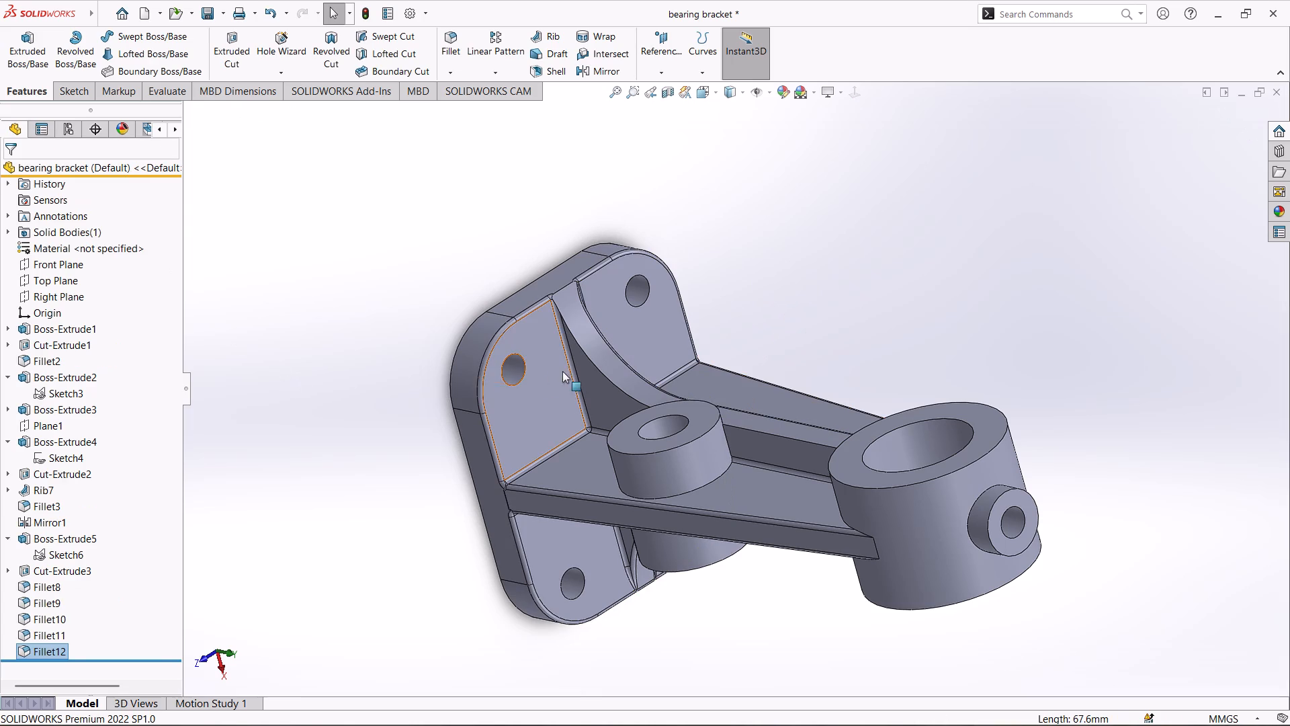
Add a 1 mm symmetric, tangent-propagated fillet to the rib's remaining curved outer edge and its straight edge between the side boss and large ring.
left_click(599, 372)
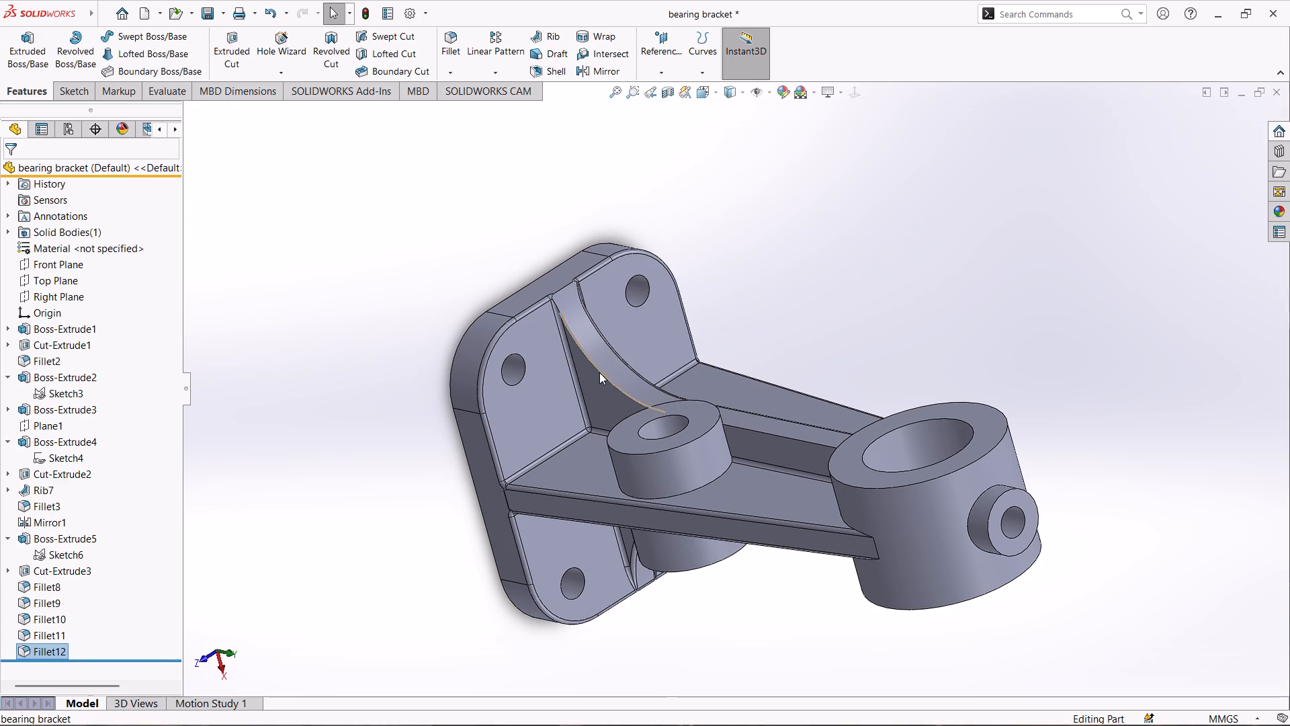
left_click(720, 333)
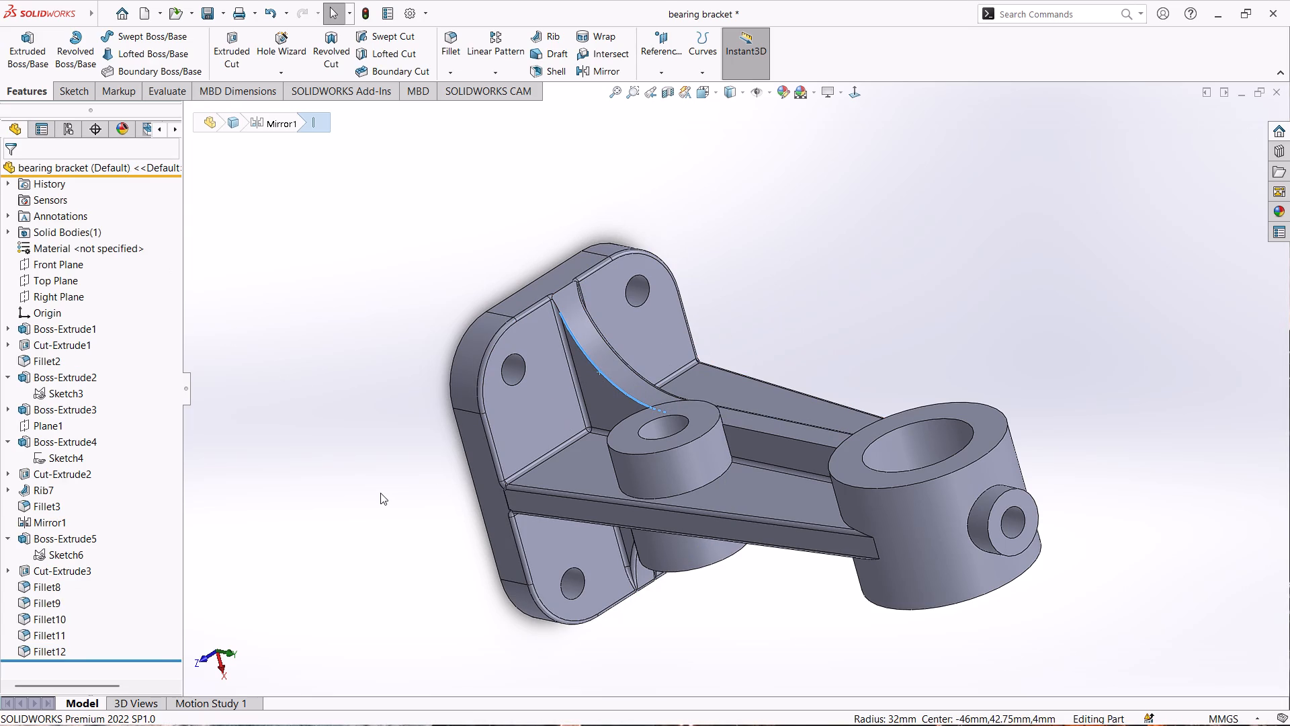
left_click(758, 430)
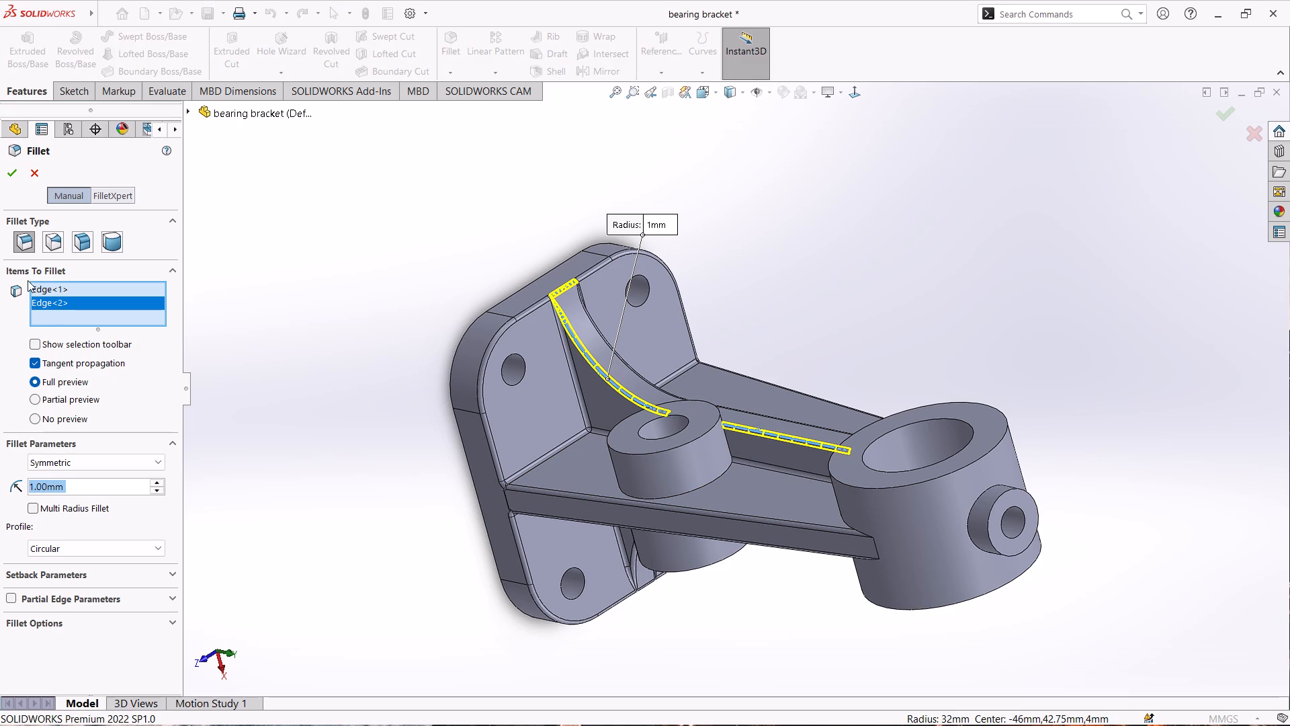
left_click(16, 175)
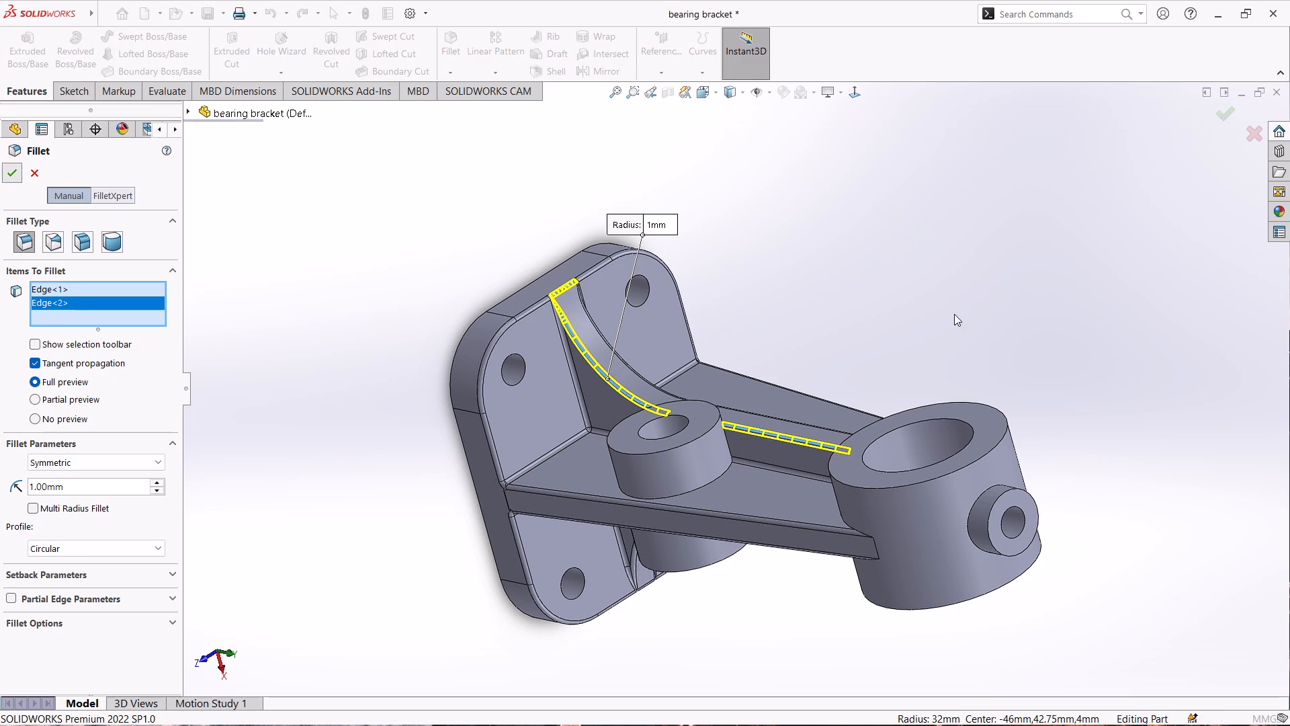
Examine the filleted bracket from several angles, checking the ribs, web, bosses and base plate for edges still unfilleted.
scroll(903, 321, "down", 1)
scroll(902, 321, "up", 2)
middle_click_drag(904, 323, 791, 325)
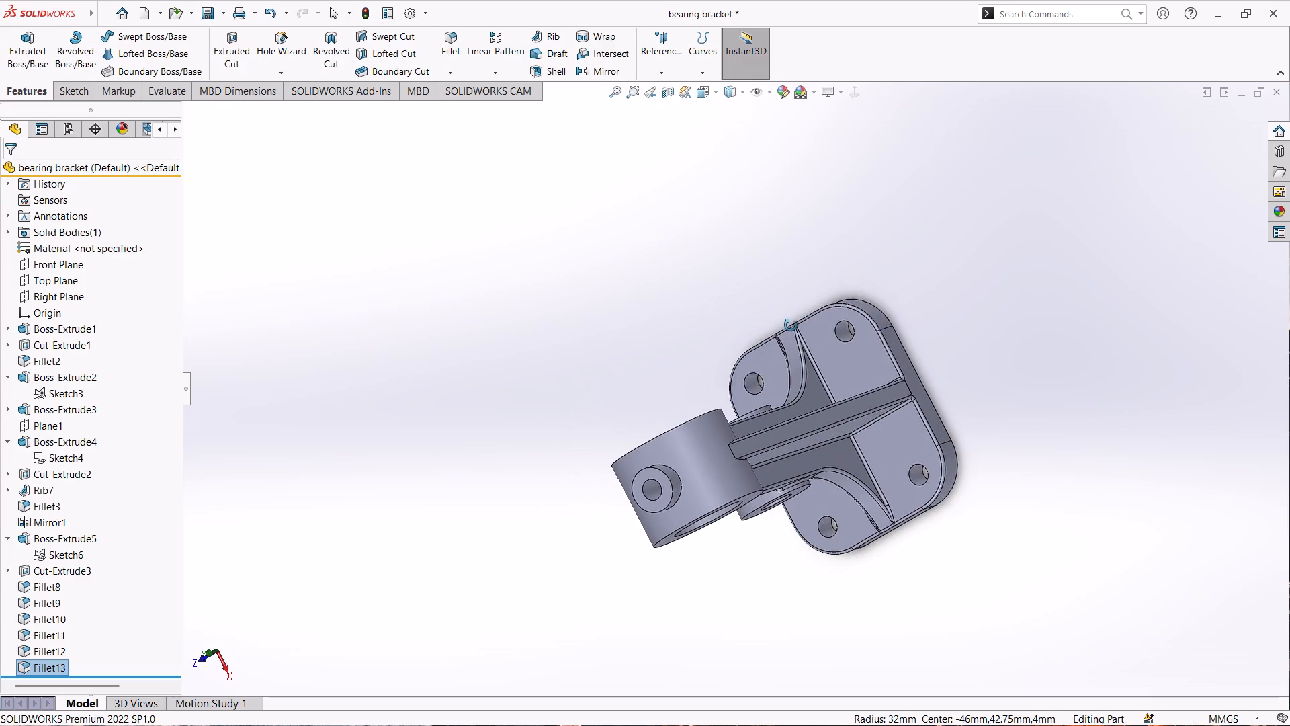
middle_click_drag(791, 325, 887, 170)
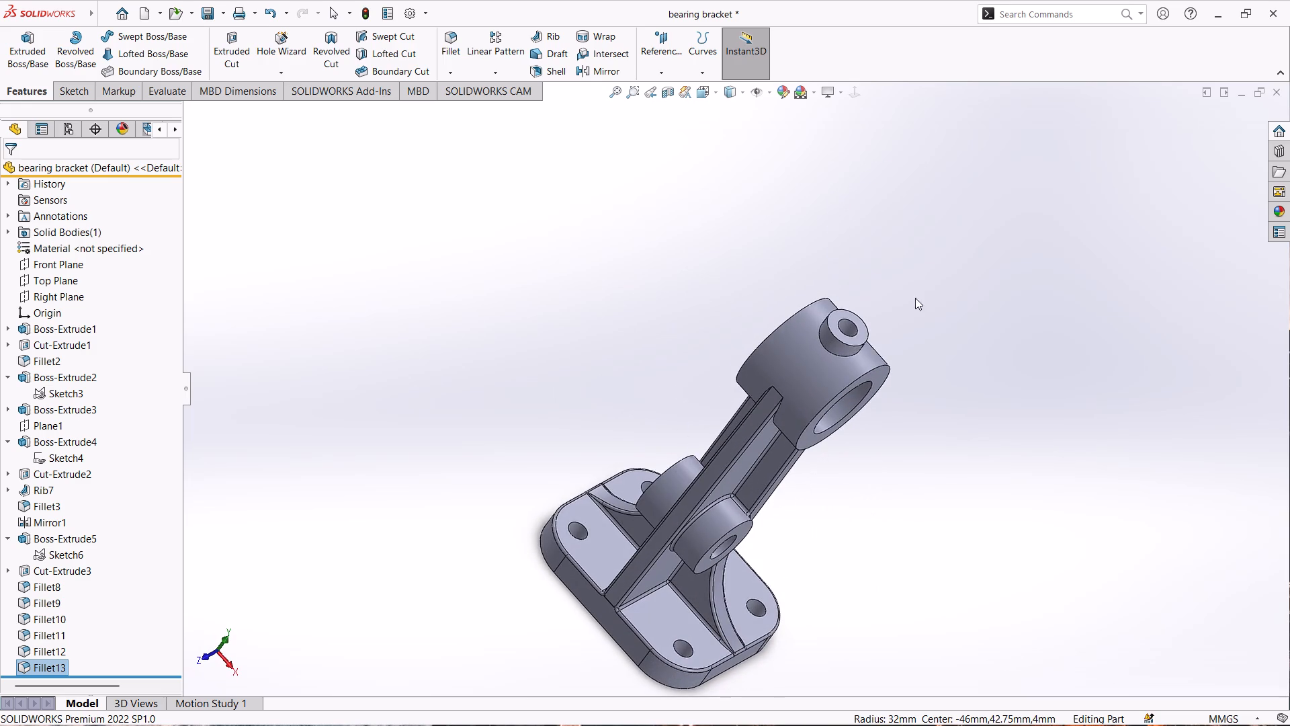
scroll(898, 488, "down", 2)
scroll(896, 487, "up", 2)
middle_click_drag(833, 516, 750, 474)
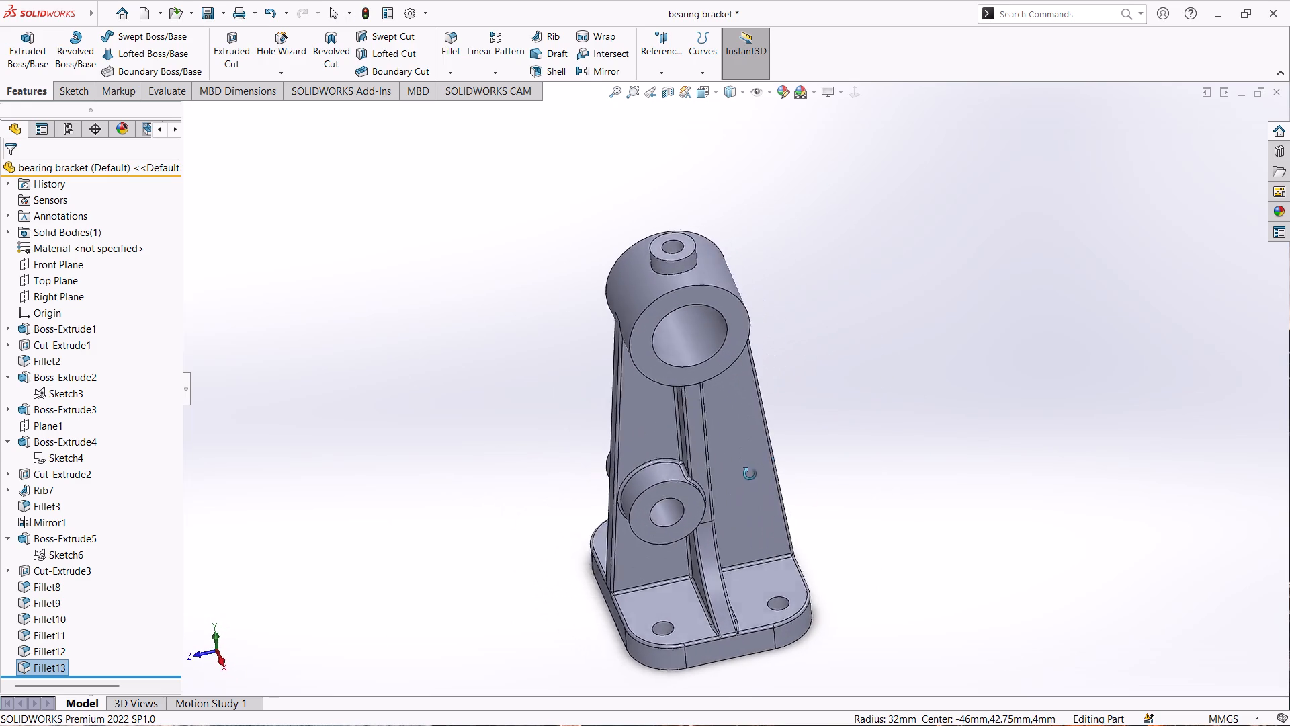
middle_click_drag(750, 474, 741, 722)
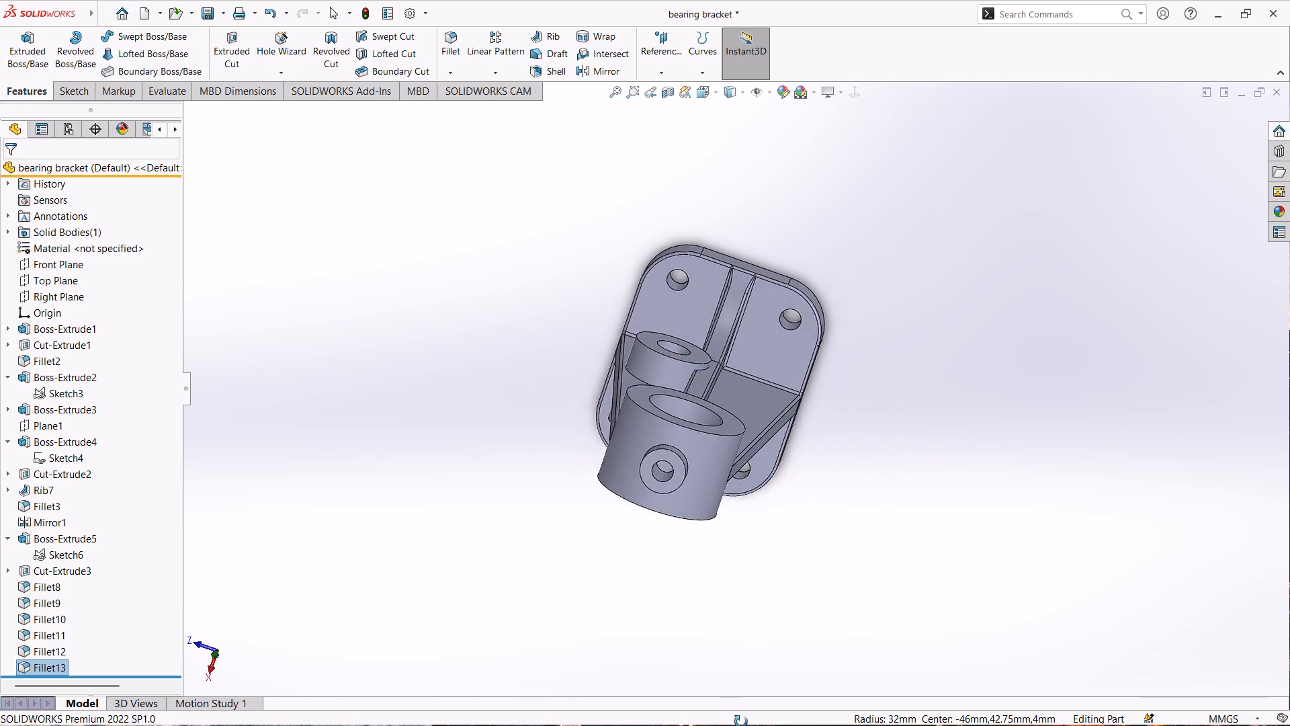
middle_click_drag(741, 722, 750, 428)
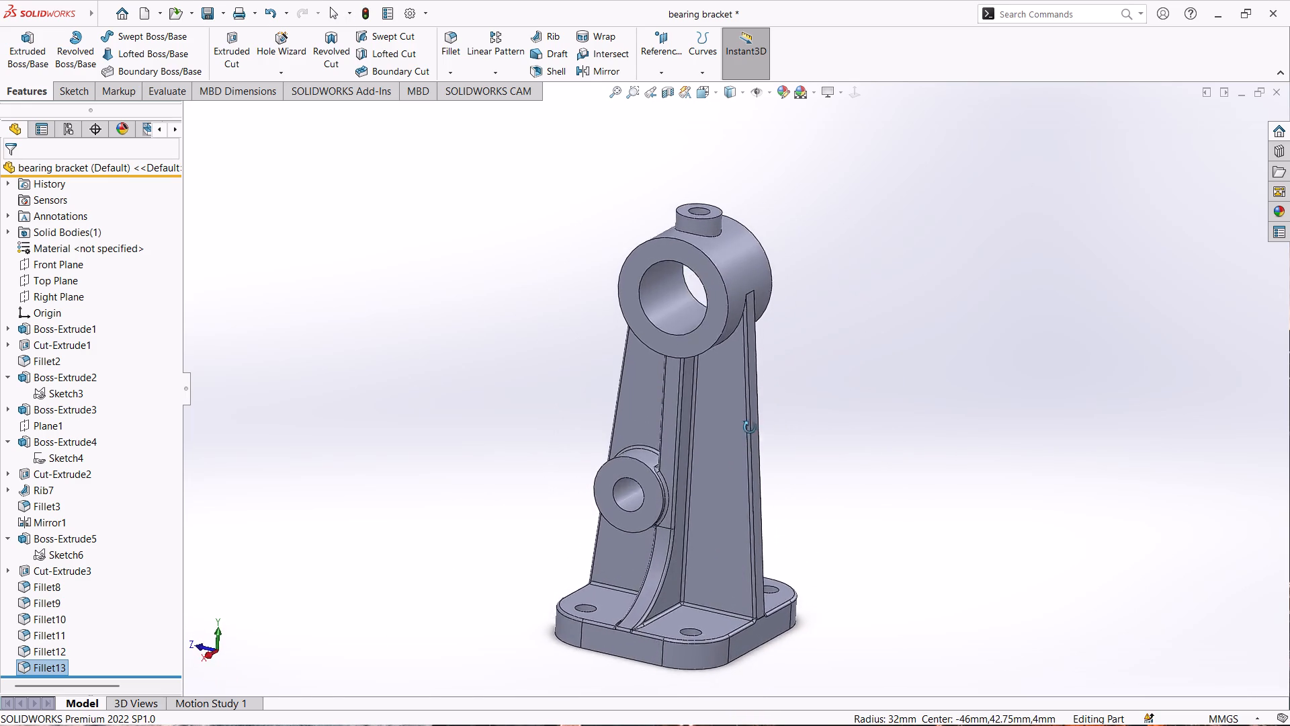
middle_click_drag(750, 428, 793, 432)
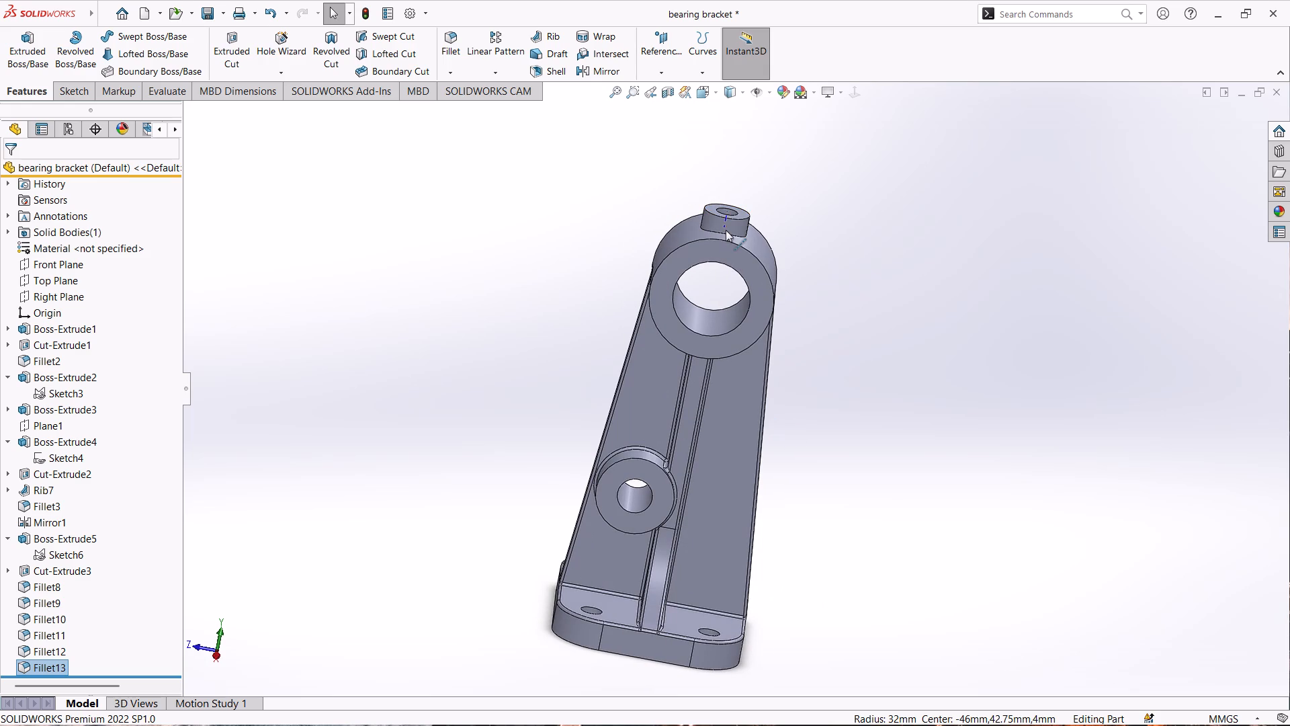
Start a fillet on the edge where the small top boss meets the large ring's outer cylindrical face.
scroll(735, 226, "down", 4)
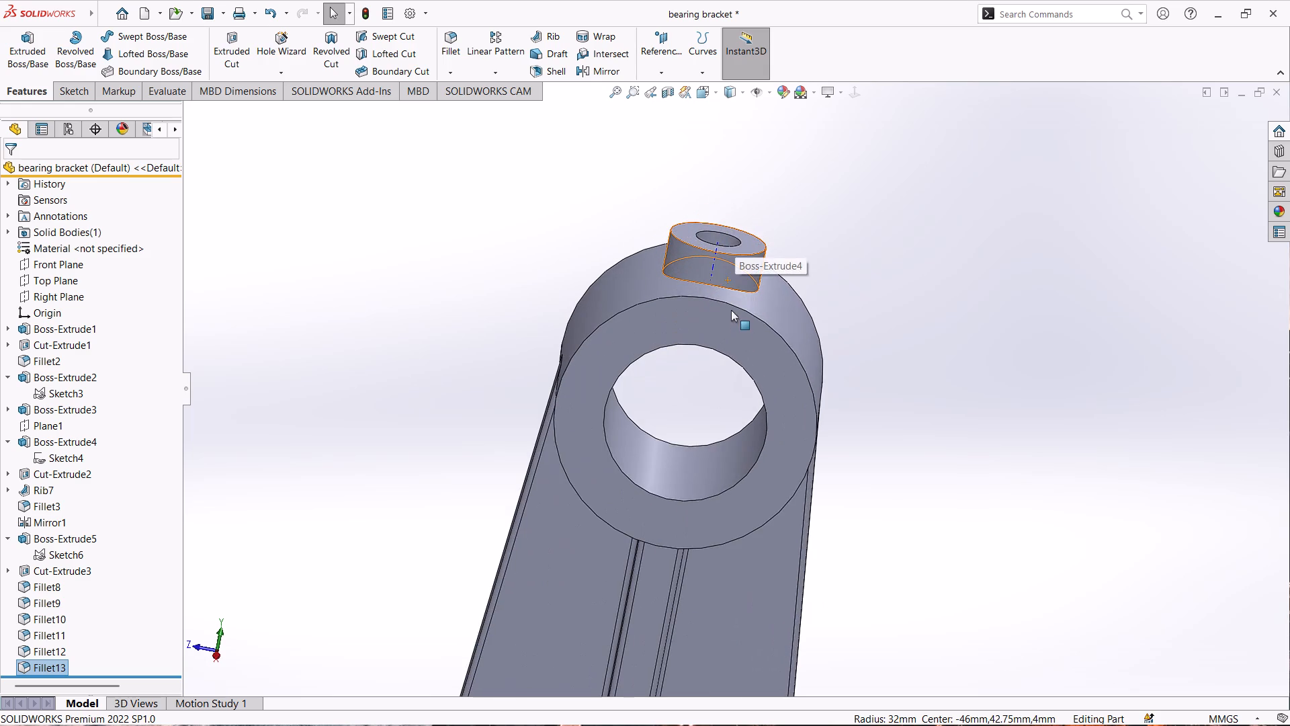
left_click(732, 288)
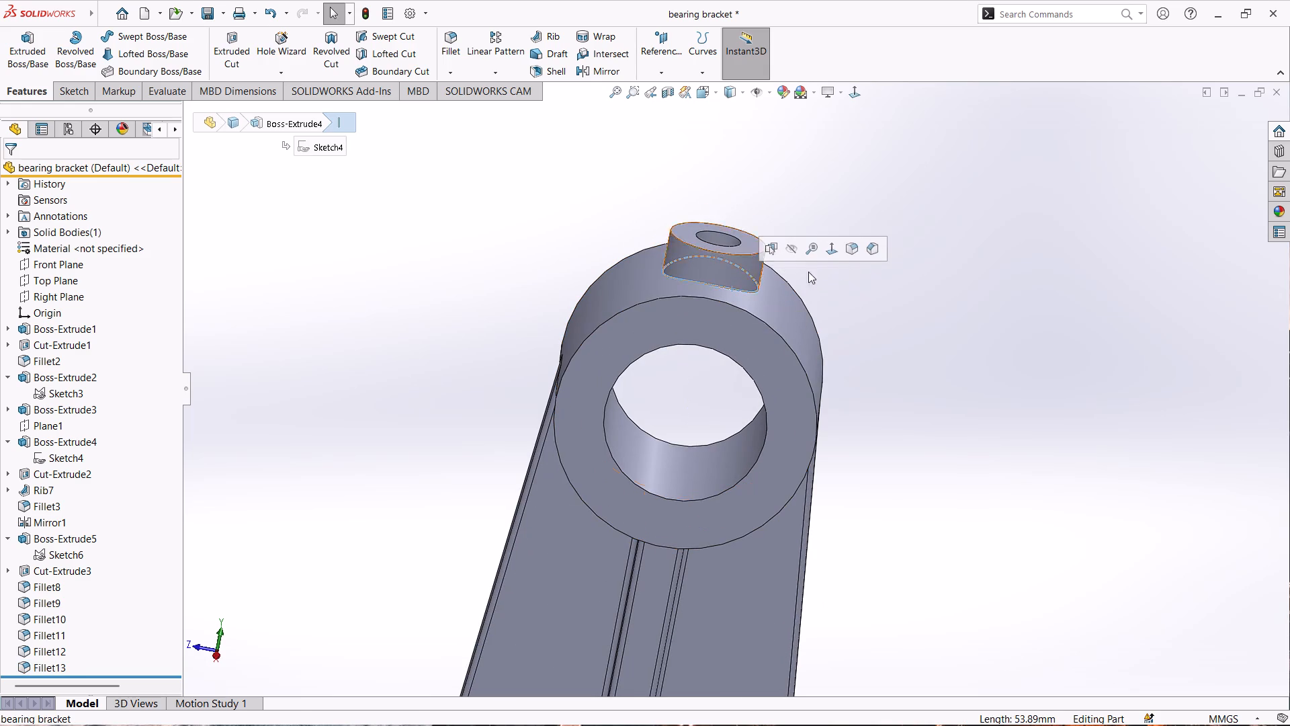
left_click(854, 250)
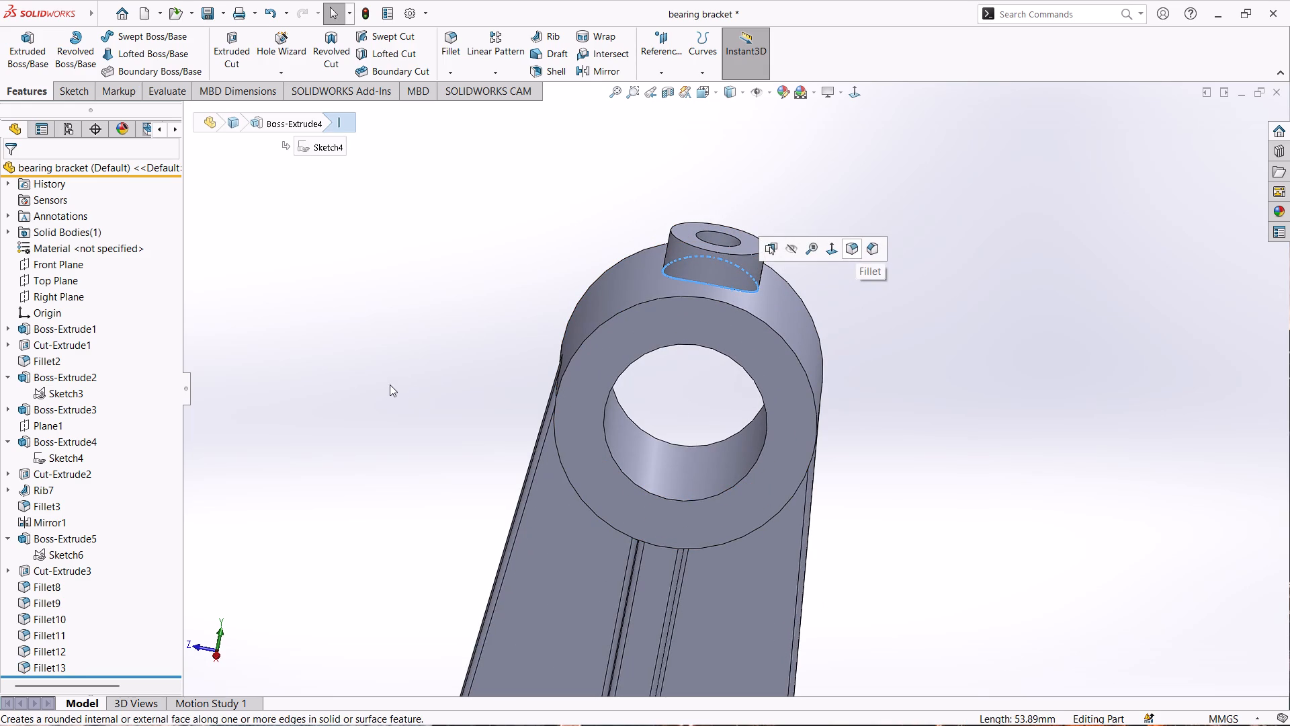
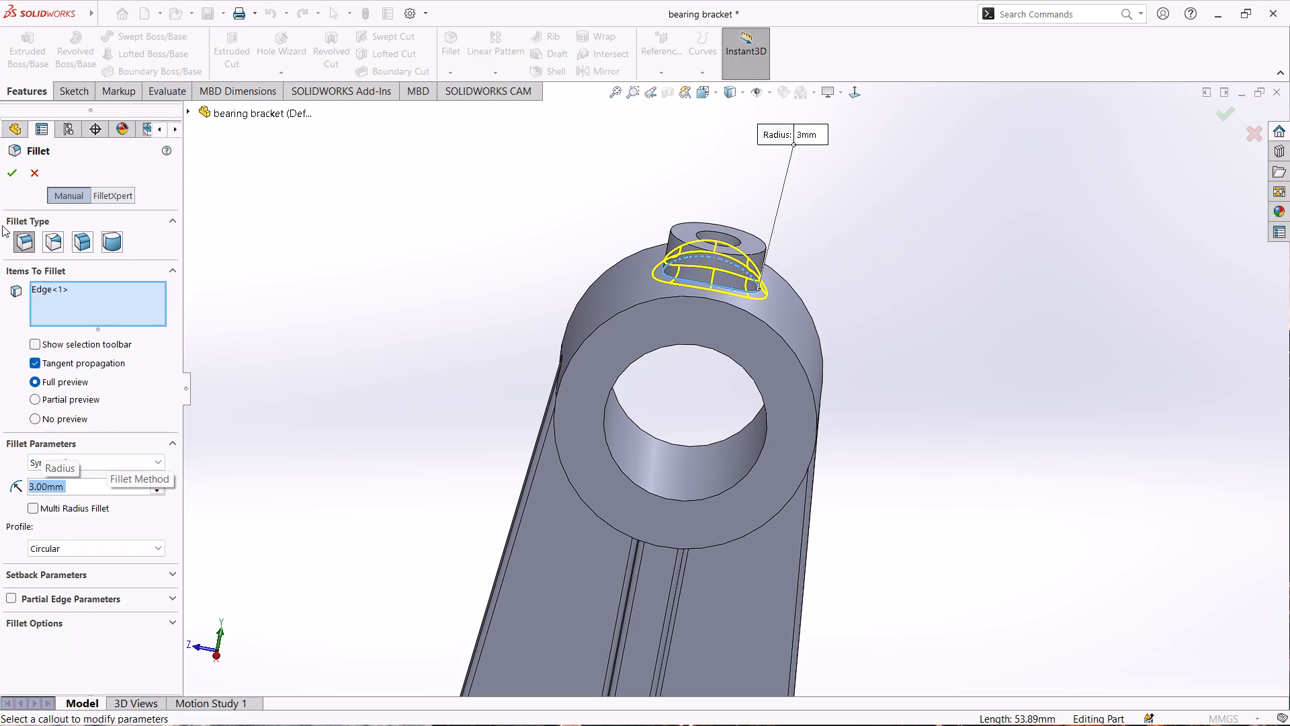
Complete the 3 mm symmetric, tangent-propagated fillet where the small top boss meets the large ring.
left_click(13, 177)
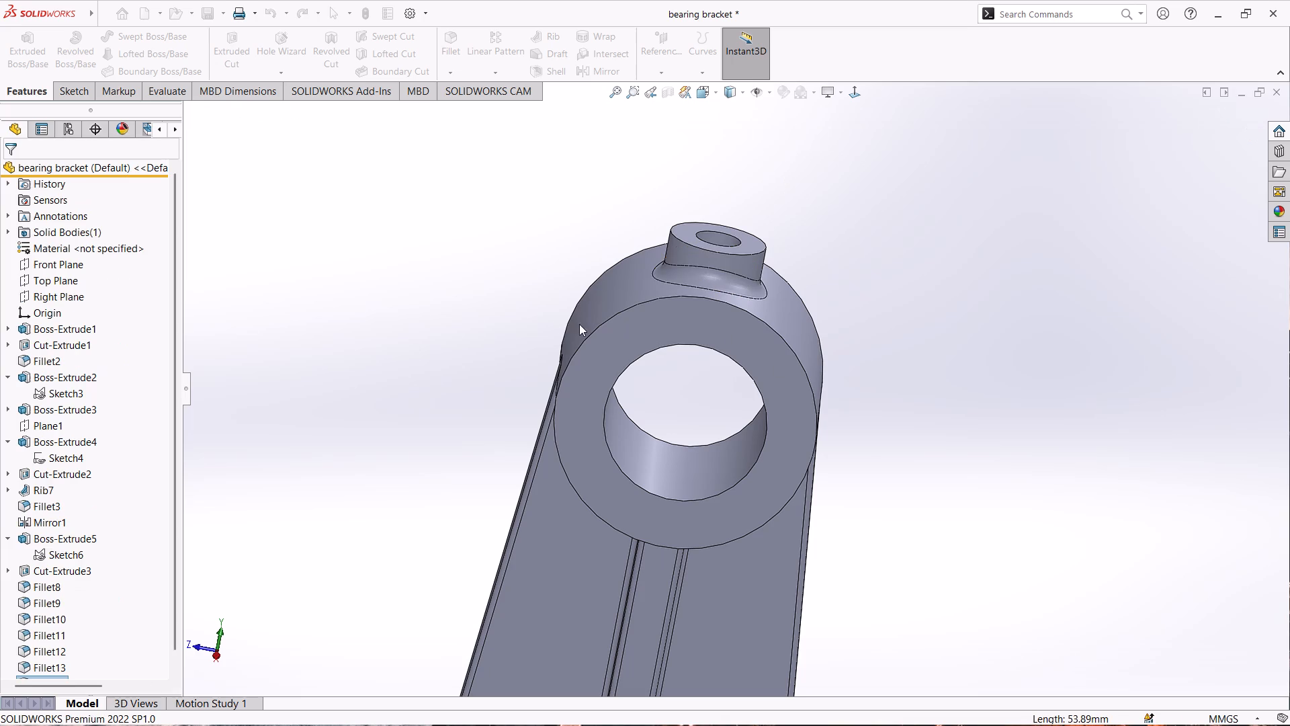
Open the fillet at the base of the small top boss for editing.
scroll(490, 322, "down", 1)
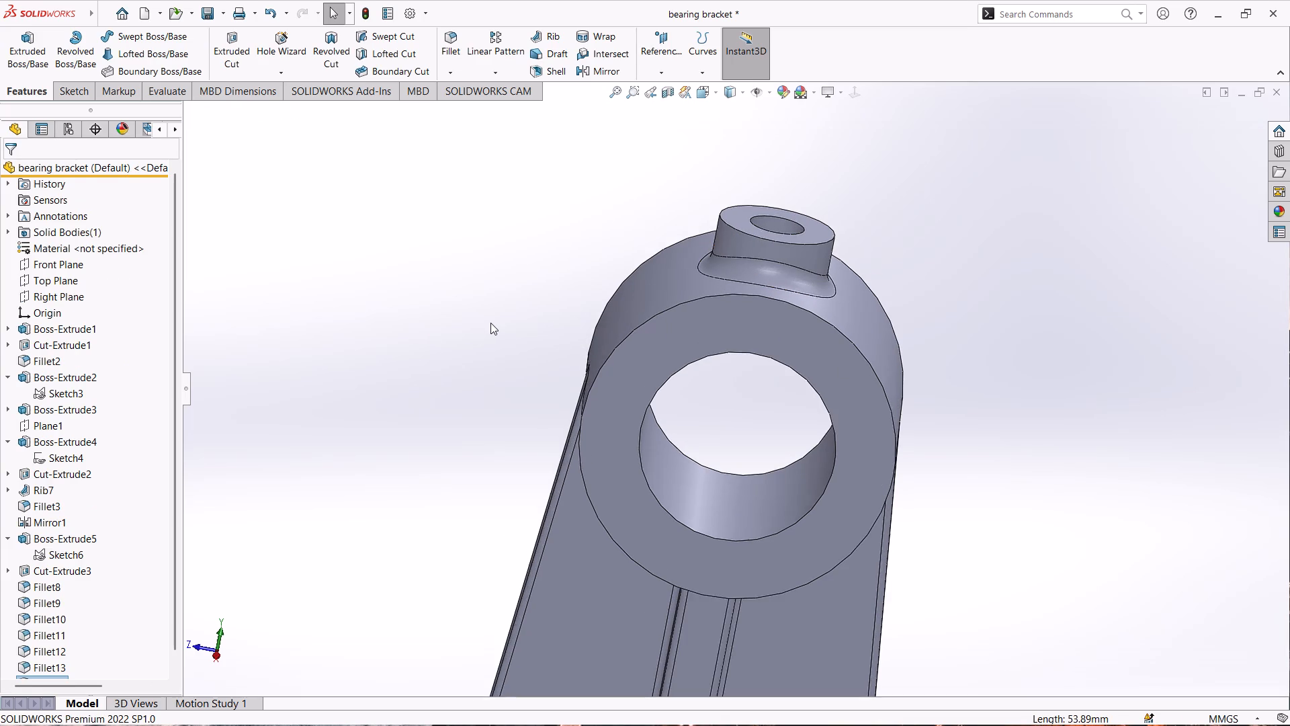
scroll(490, 323, "up", 1)
scroll(109, 538, "down", 5)
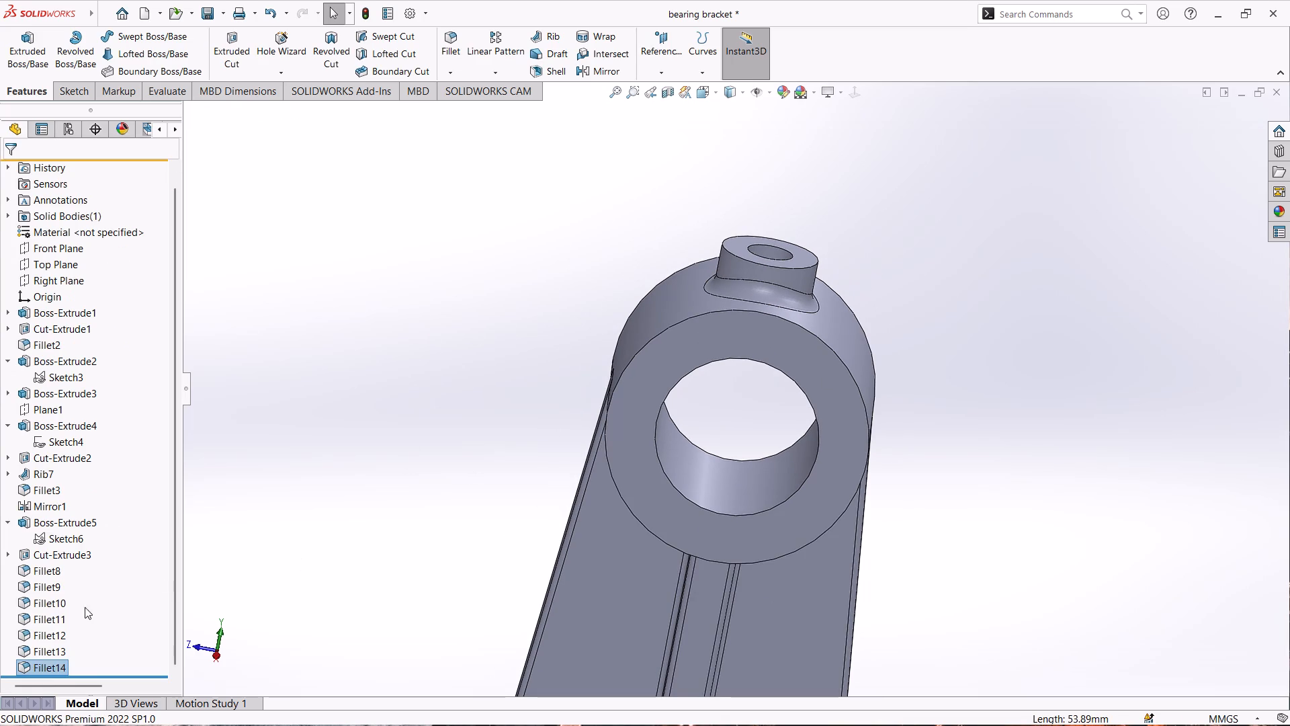
right_click(42, 668)
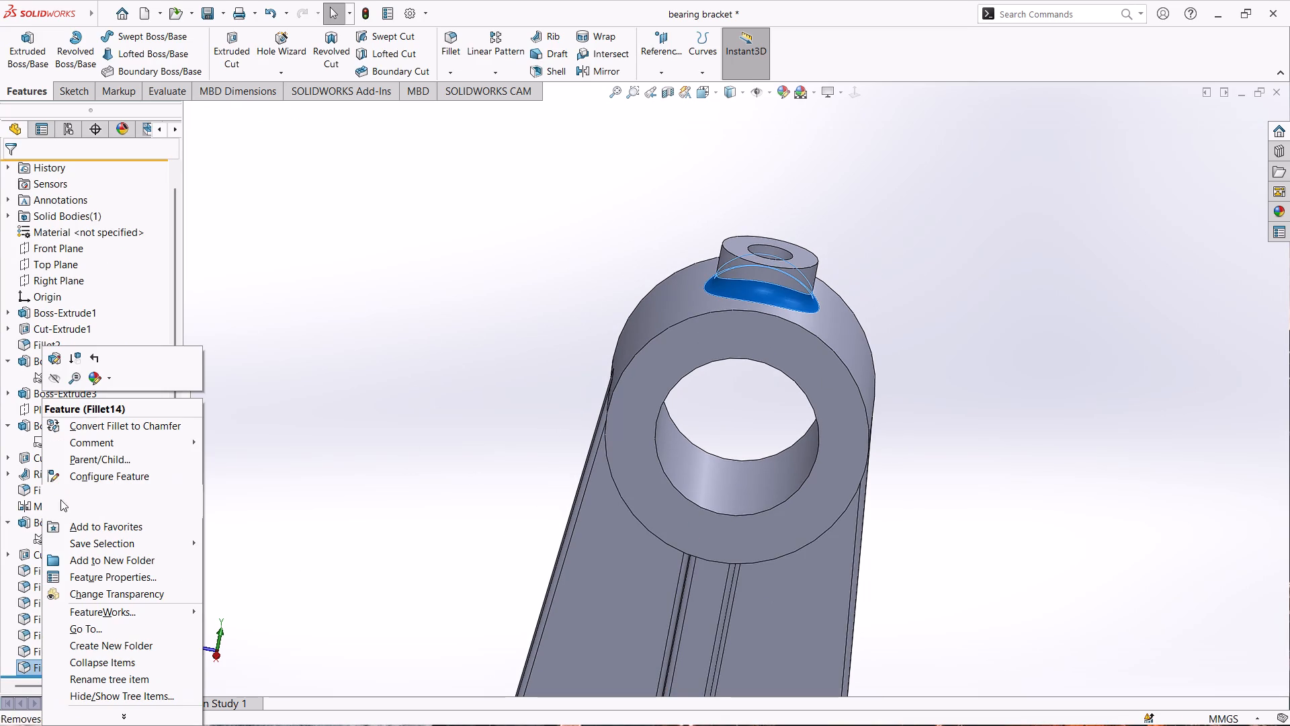
left_click(60, 354)
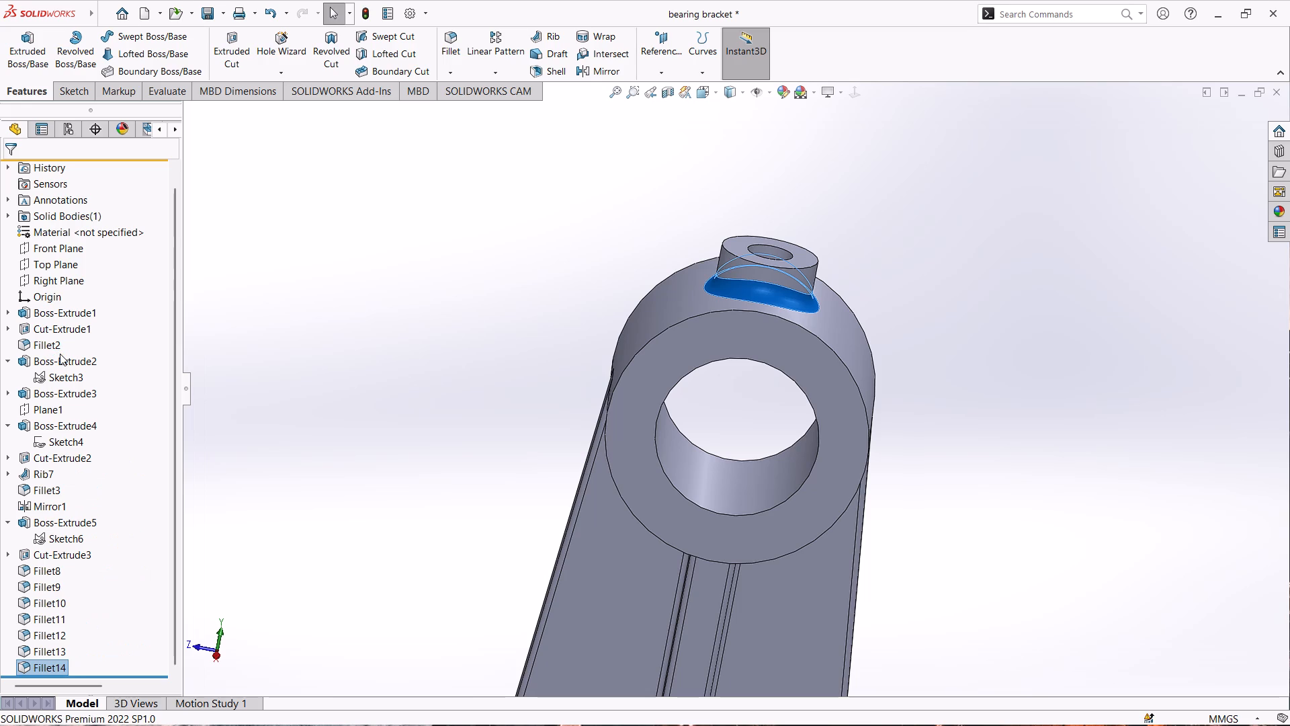
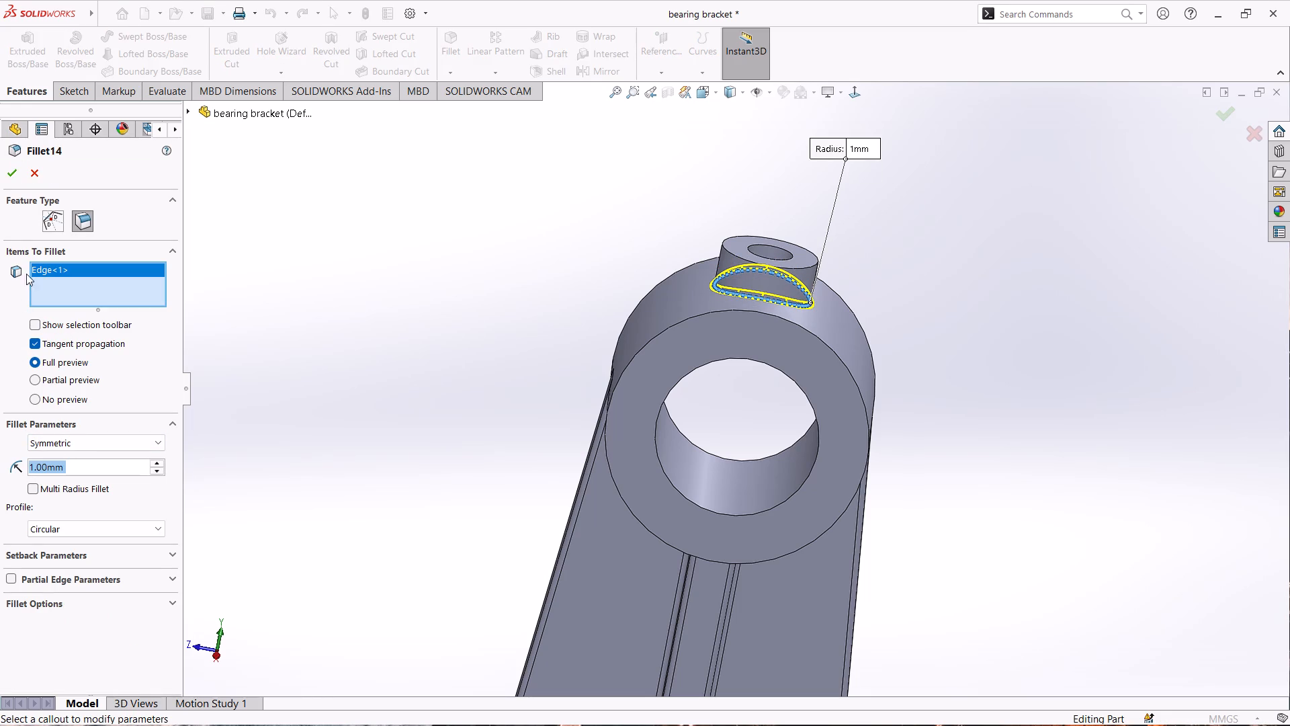
Accept the 1 mm symmetric, tangent-propagated fillet at the base of the small top boss.
left_click(9, 176)
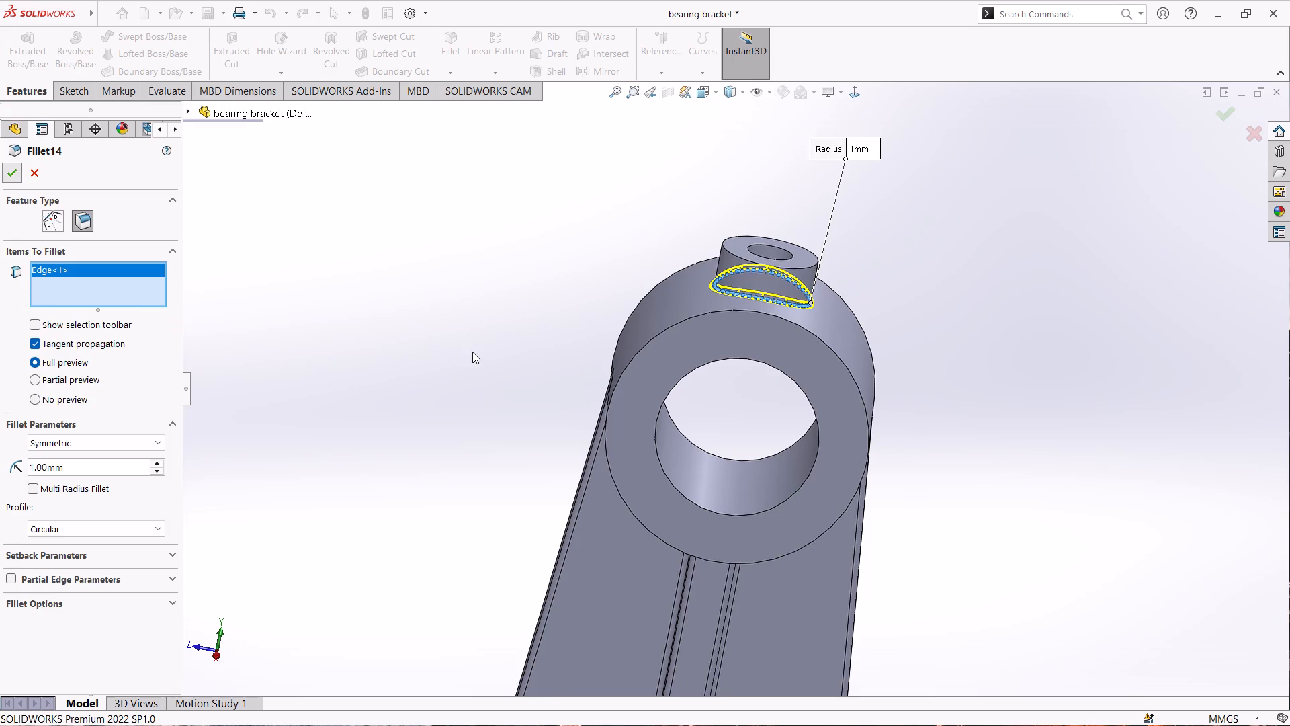
Inspect the filleted bracket from several sides, examining the top boss, large ring, ribs, side bosses and base.
scroll(472, 352, "down", 1)
scroll(472, 352, "up", 2)
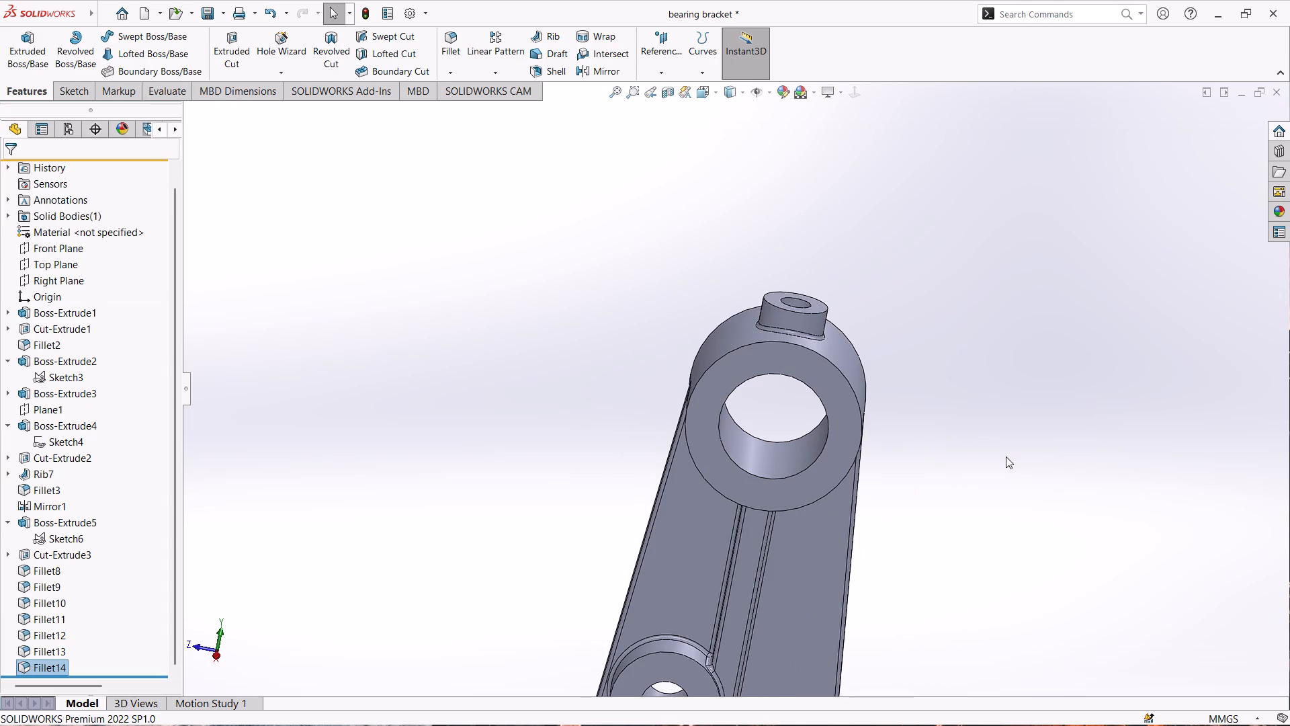
middle_click_drag(998, 456, 887, 432)
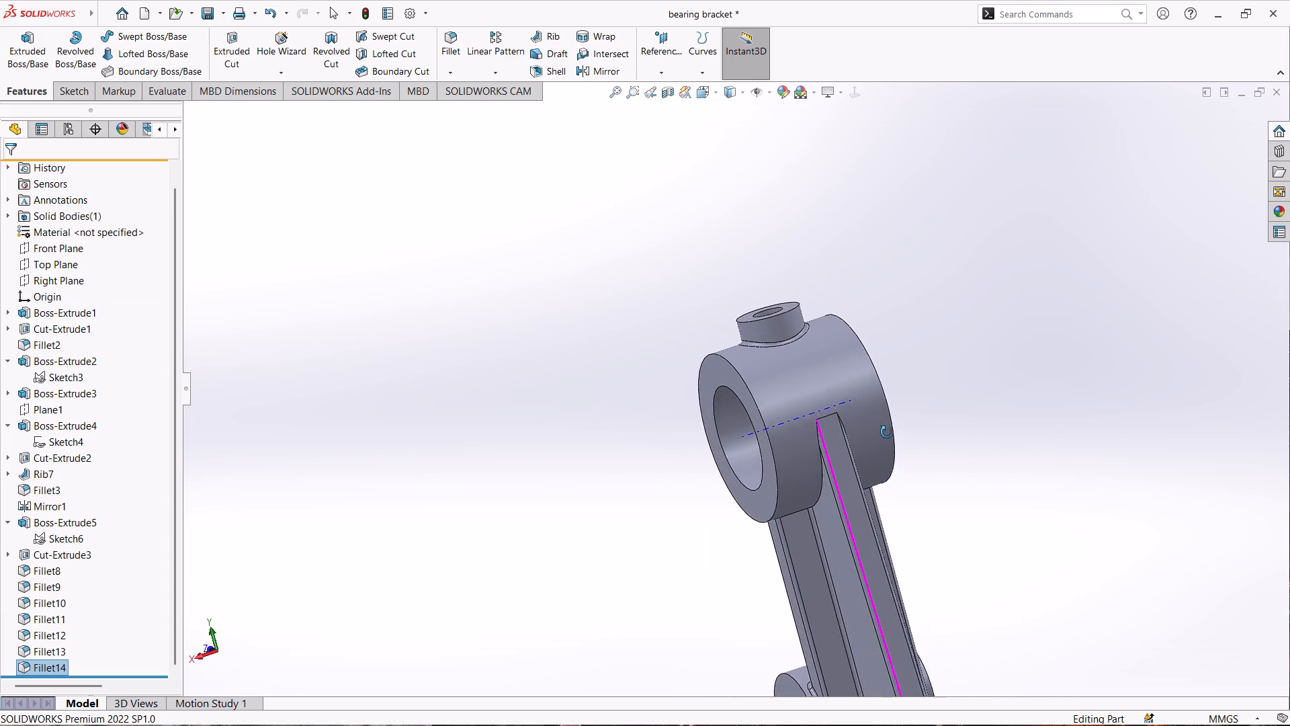
middle_click_drag(887, 432, 908, 432)
scroll(906, 489, "down", 2)
scroll(906, 490, "up", 3)
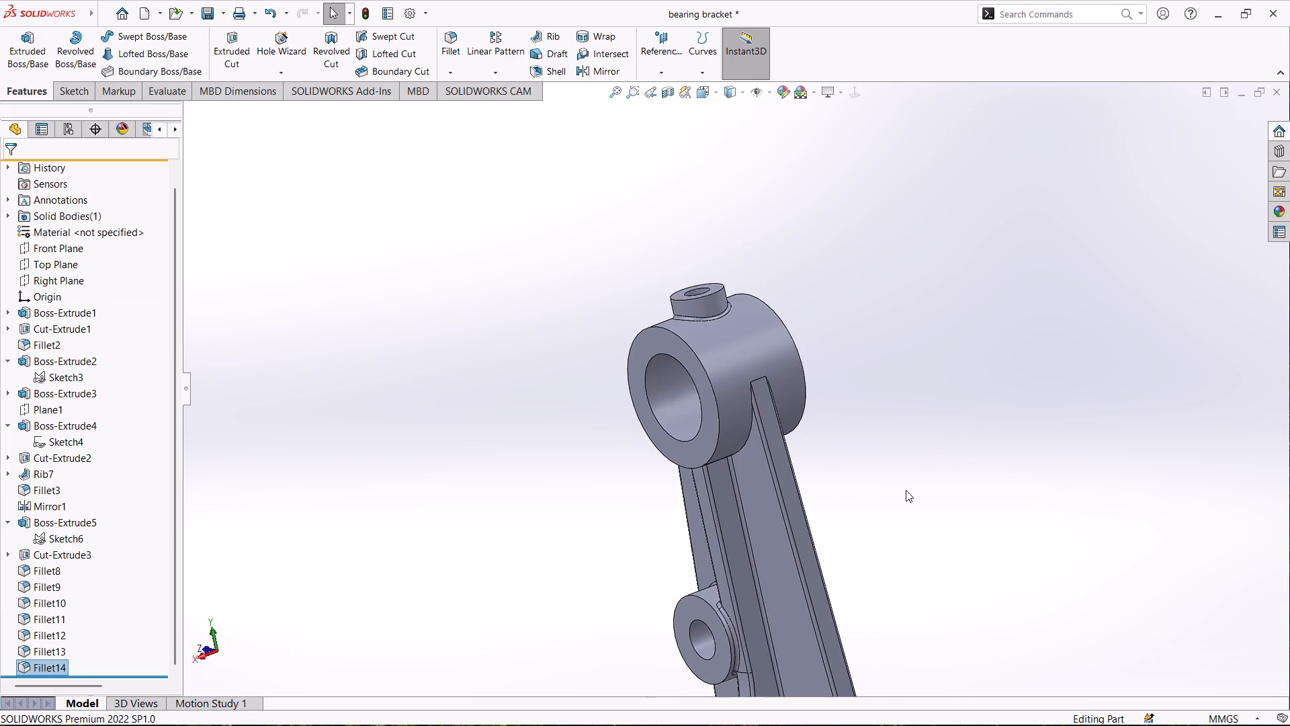
middle_click_drag(903, 491, 1043, 435)
scroll(923, 535, "down", 3)
scroll(886, 561, "up", 3)
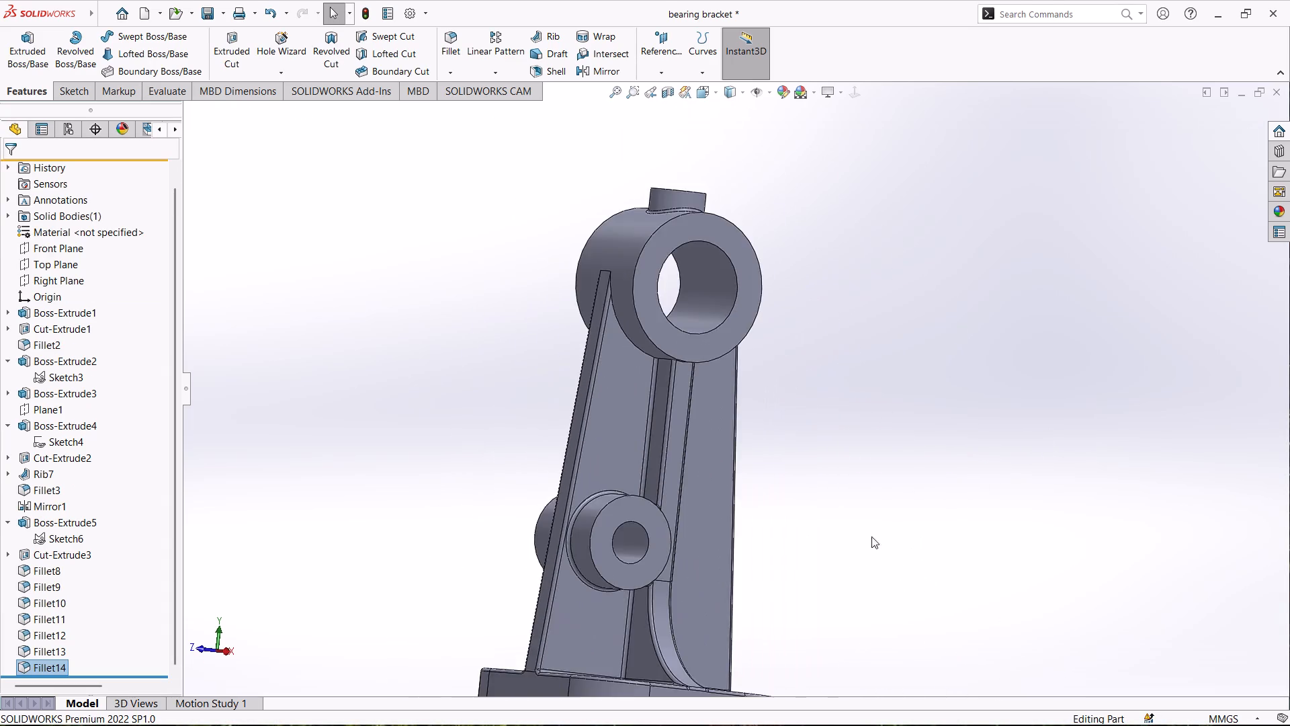
scroll(824, 520, "up", 4)
middle_click_drag(497, 430, 567, 555)
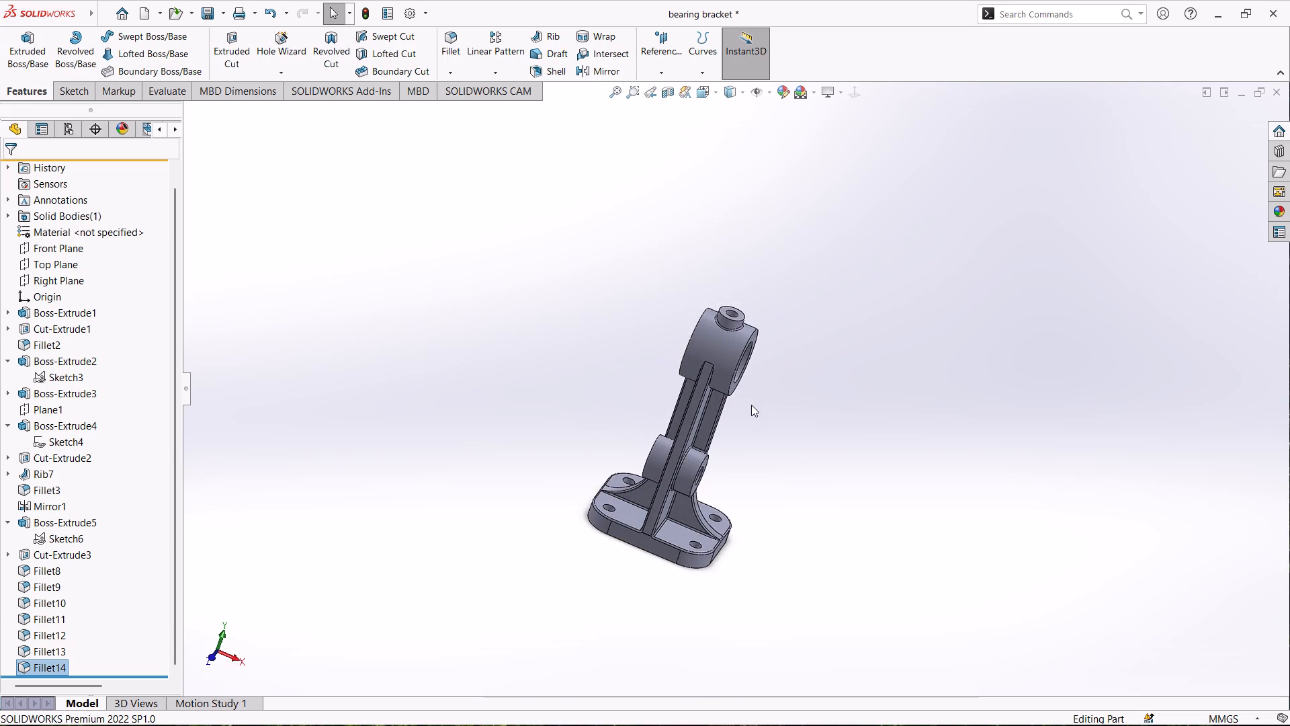
scroll(752, 399, "down", 3)
scroll(752, 399, "up", 1)
middle_click_drag(751, 399, 707, 341)
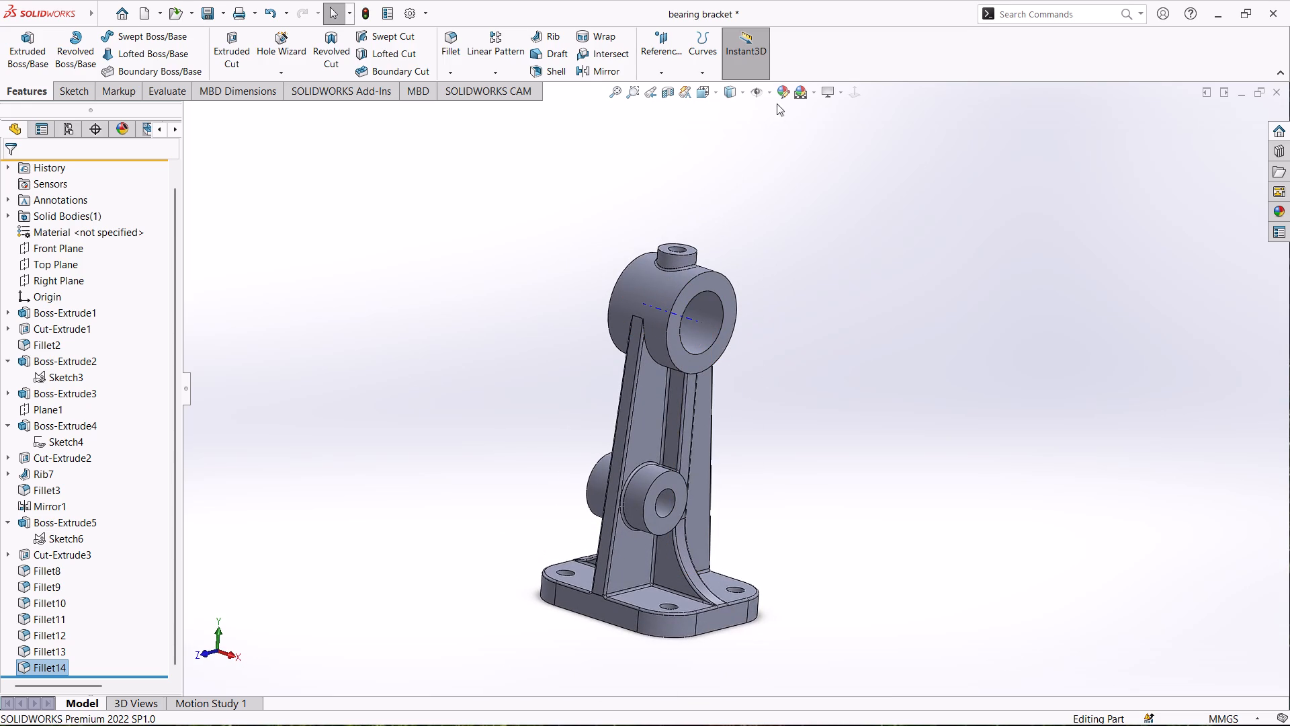
Open the CommandManager customization options.
right_click(809, 50)
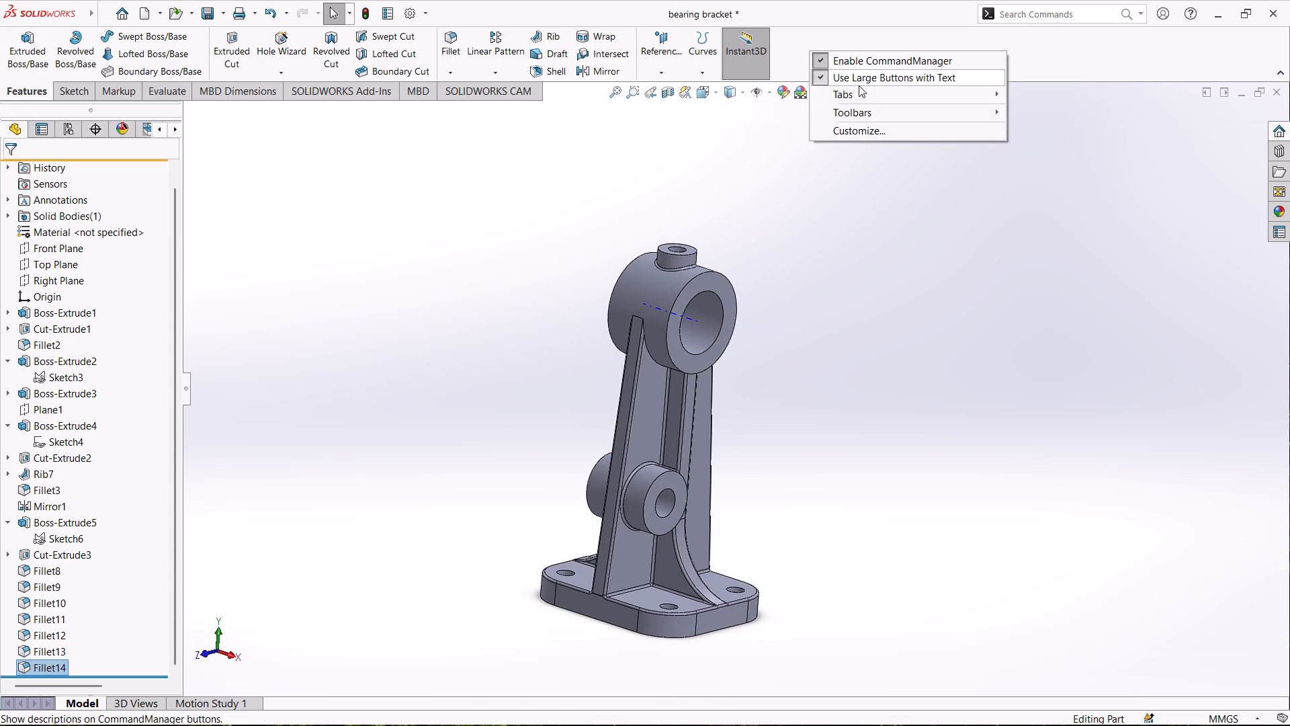
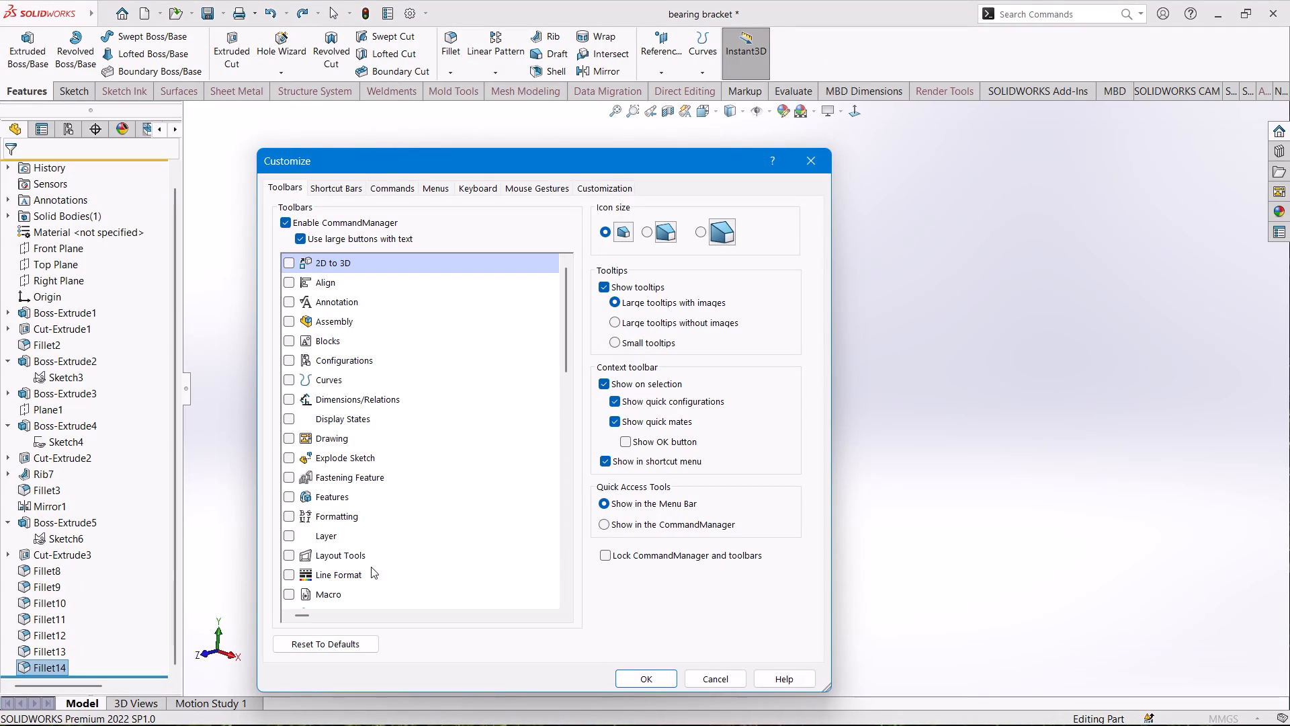
Look through the full list of available toolbars in the Customize dialog, from 2D to 3D down to Weldments.
scroll(415, 463, "down", 6)
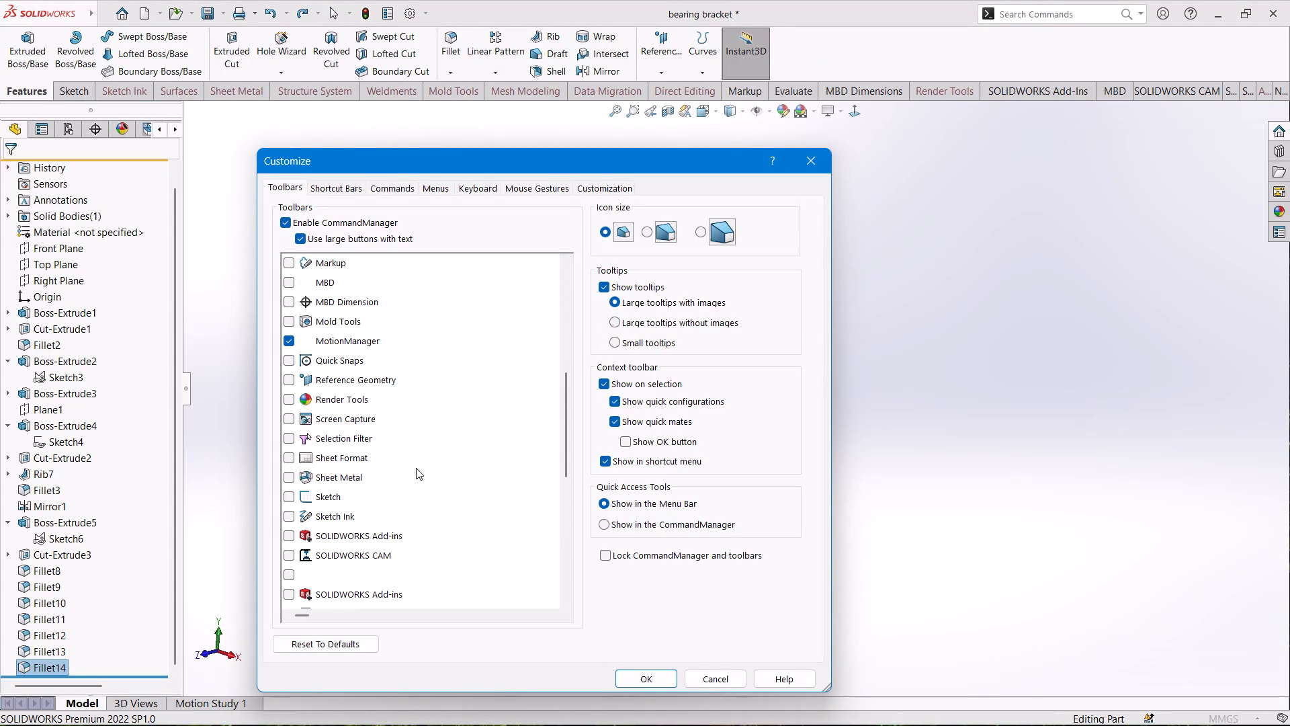
scroll(416, 468, "down", 5)
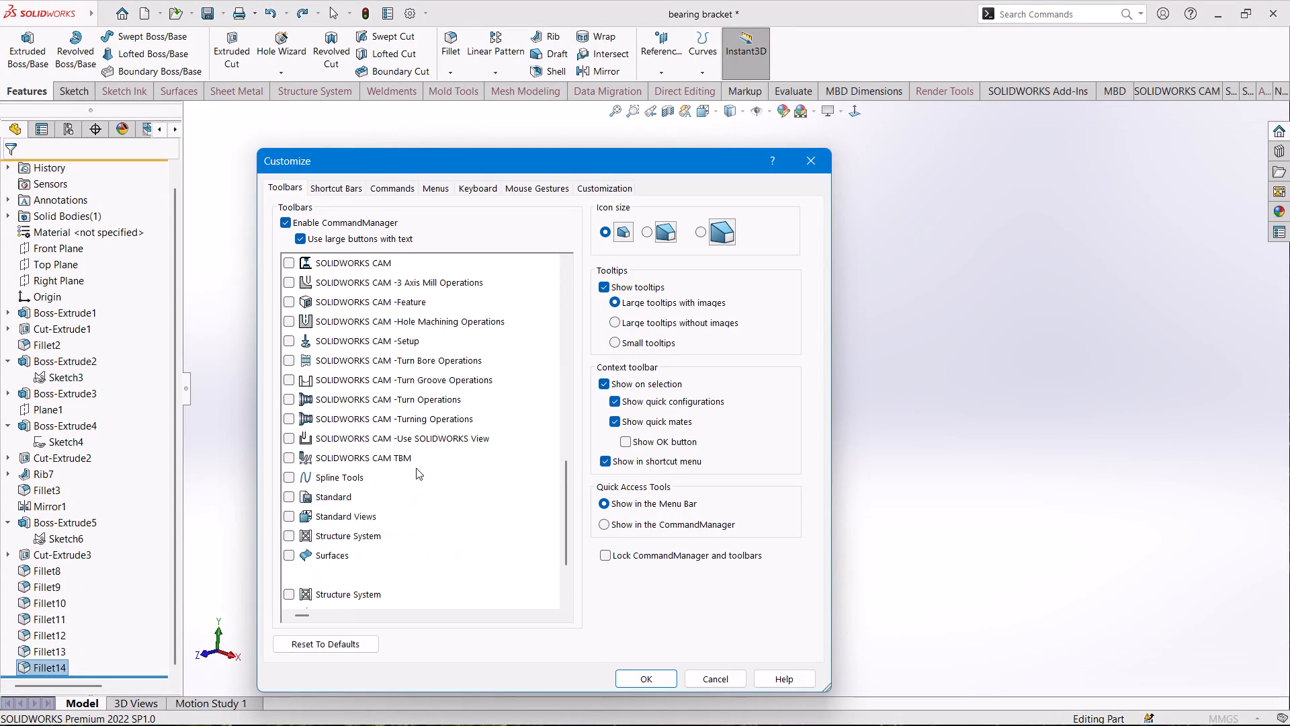
scroll(416, 468, "down", 5)
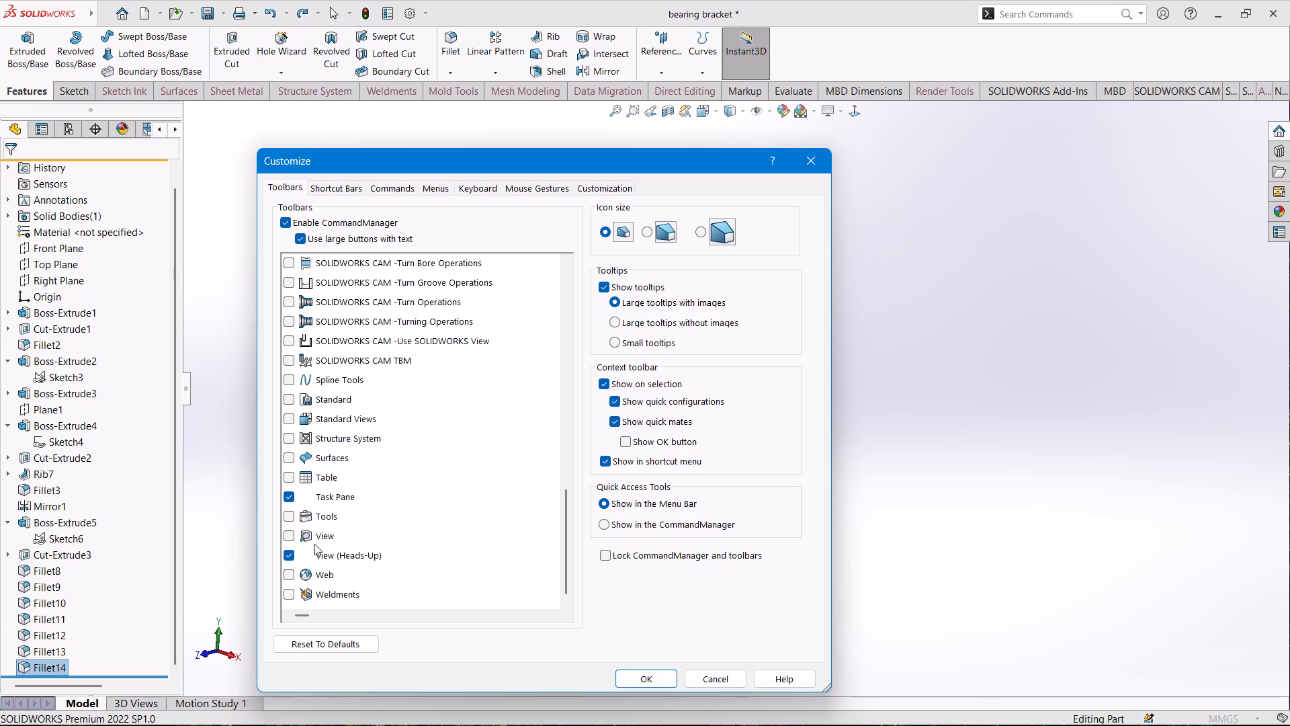
scroll(363, 538, "down", 3)
scroll(505, 407, "up", 4)
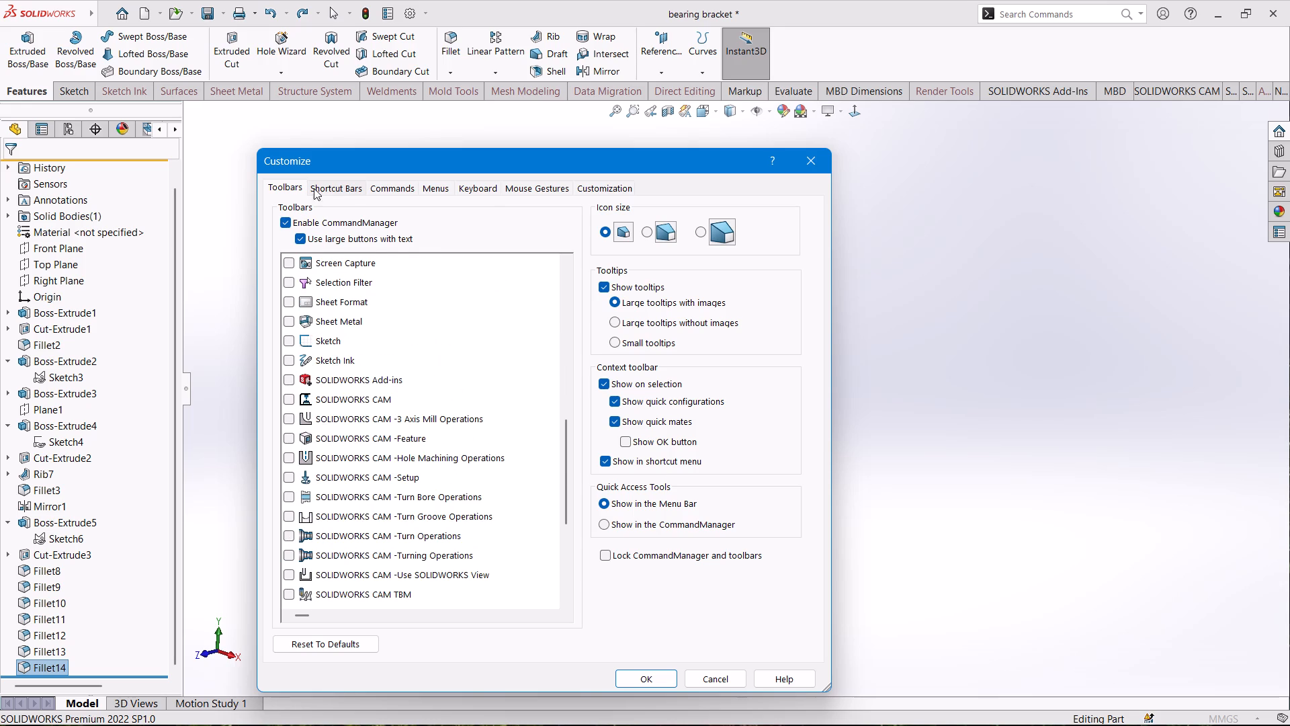
Bring up the customizable Commands for browsing in the Customize dialog.
left_click(414, 188)
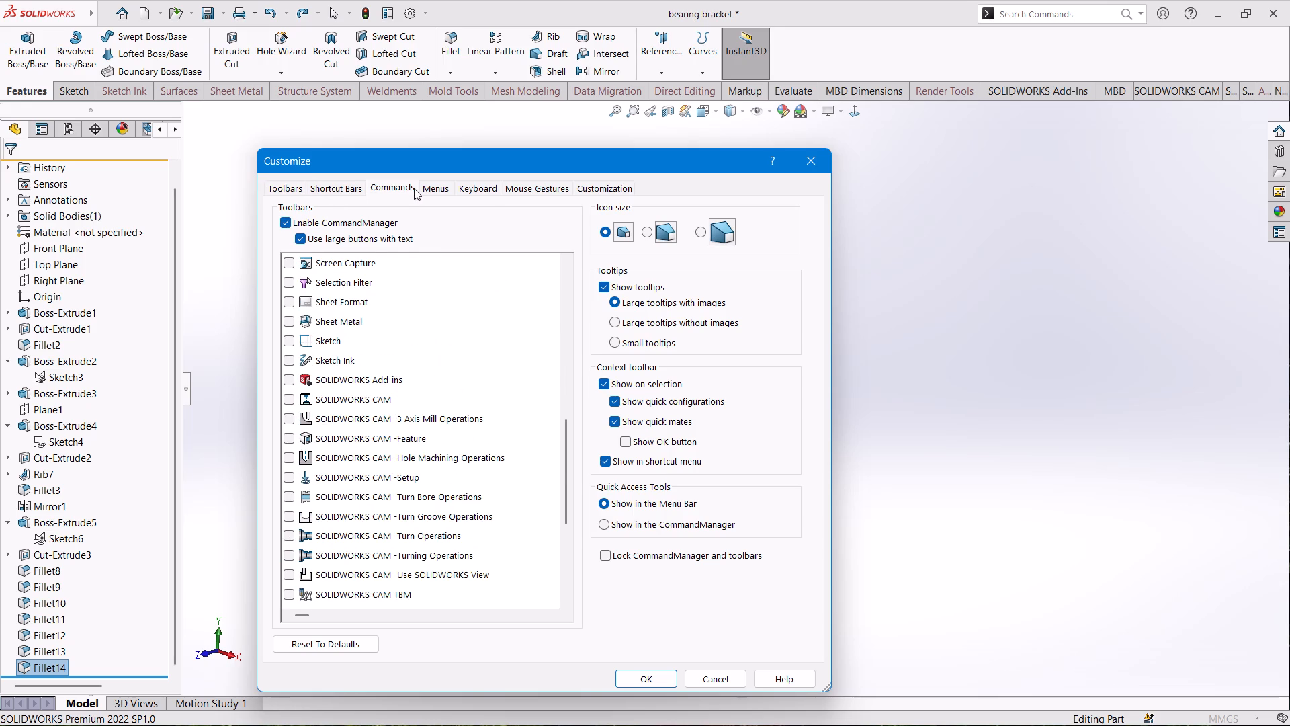
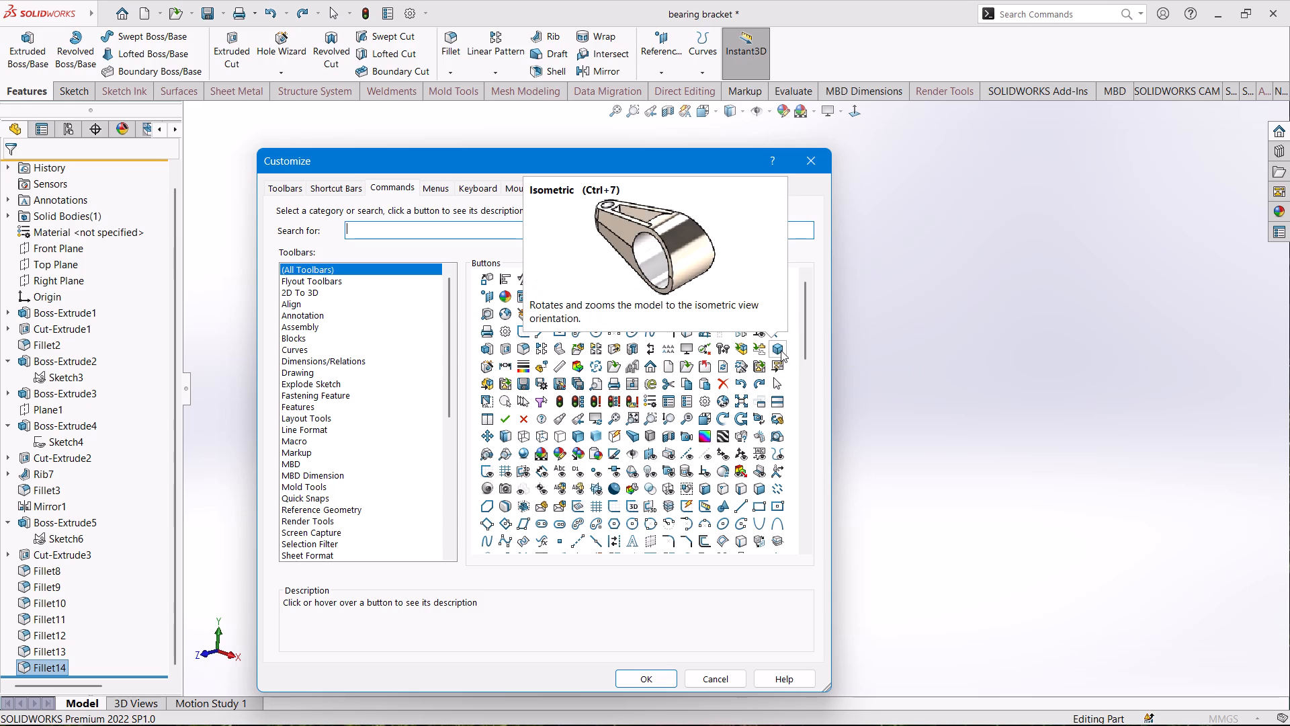
Add the Isometric view command to the Features ribbon, directly after Instant3D.
left_click_drag(779, 350, 806, 186)
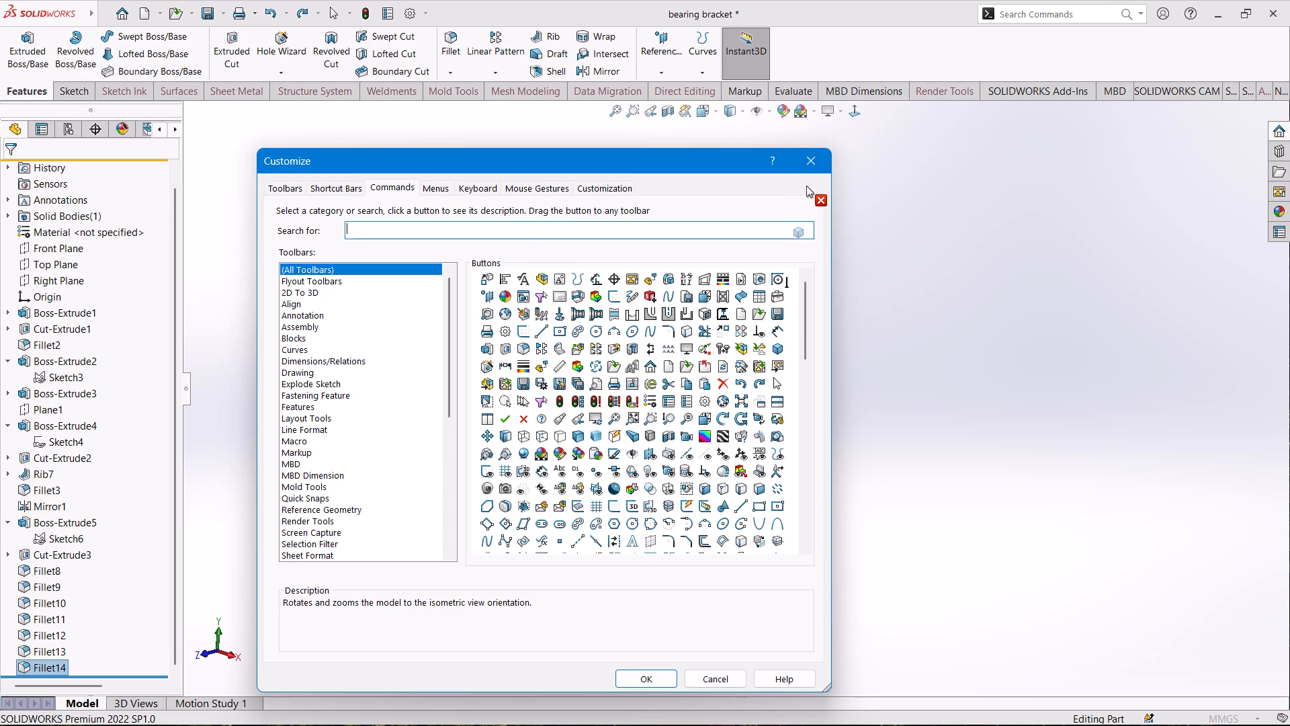
left_click_drag(806, 186, 803, 53)
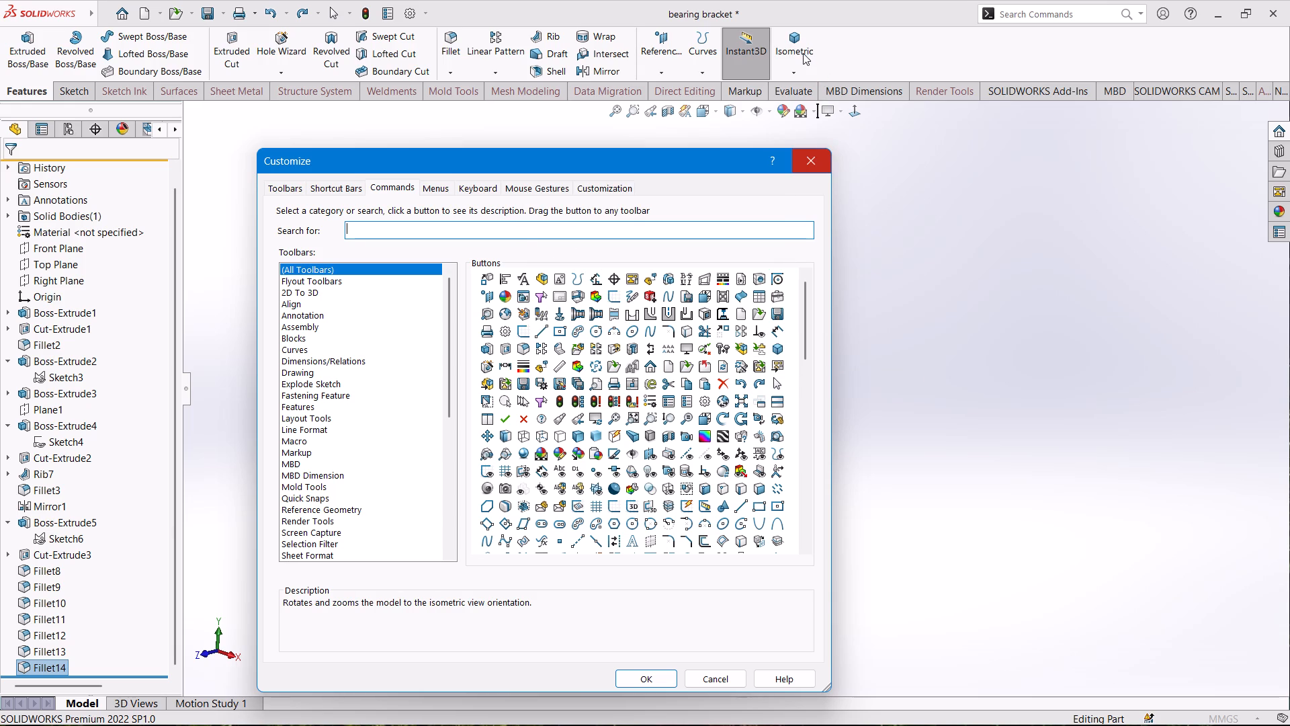
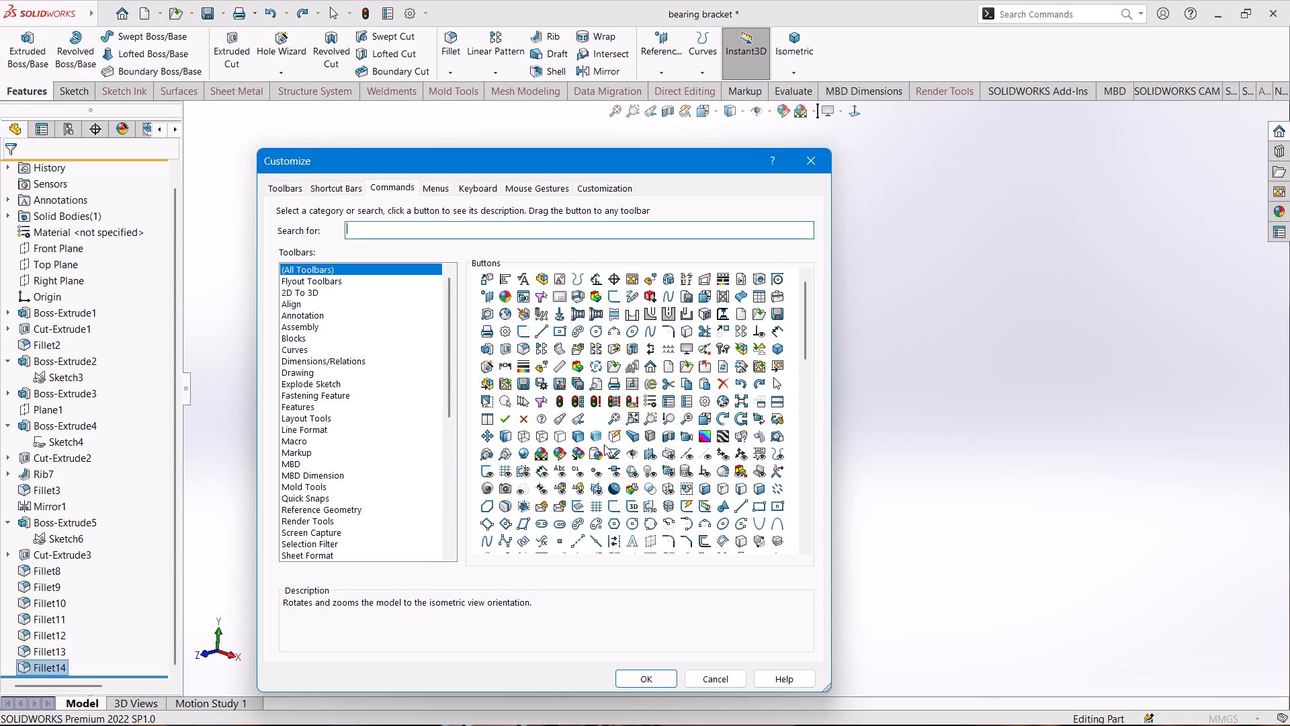
Look through the full set of command buttons for all toolbars to see which other commands can be added.
scroll(656, 470, "down", 1)
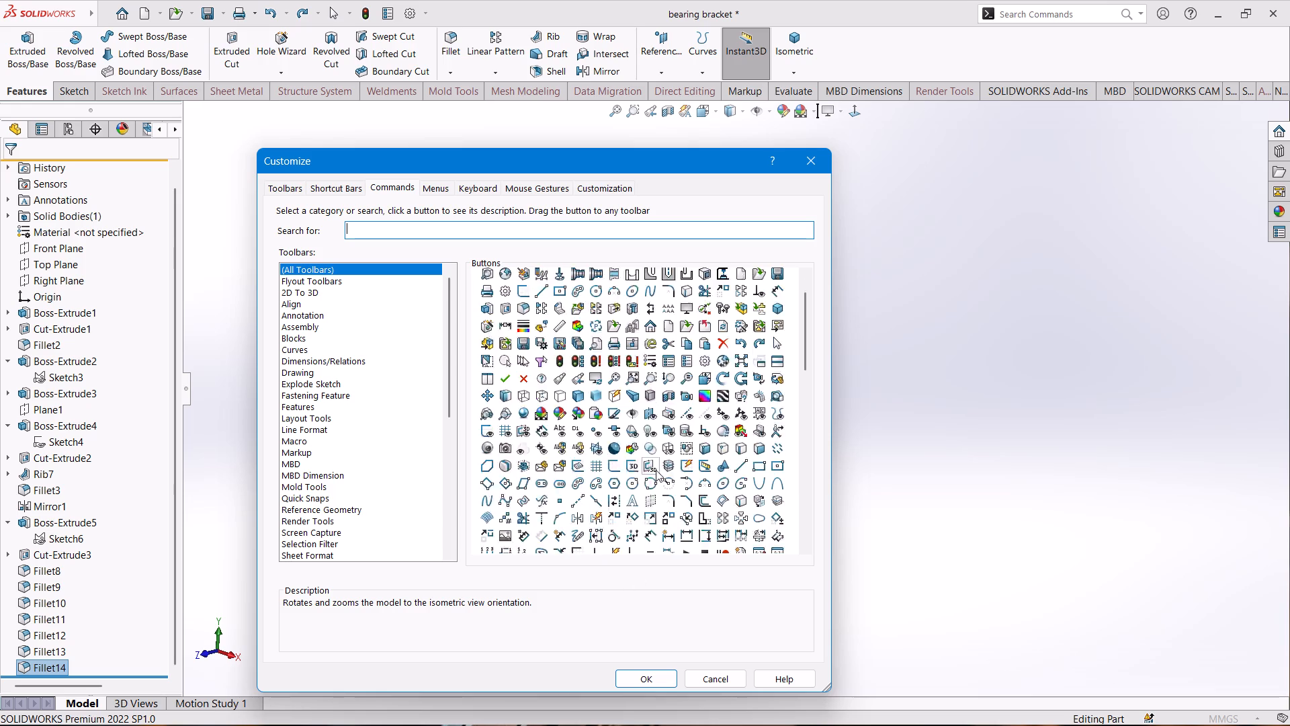
scroll(656, 470, "down", 6)
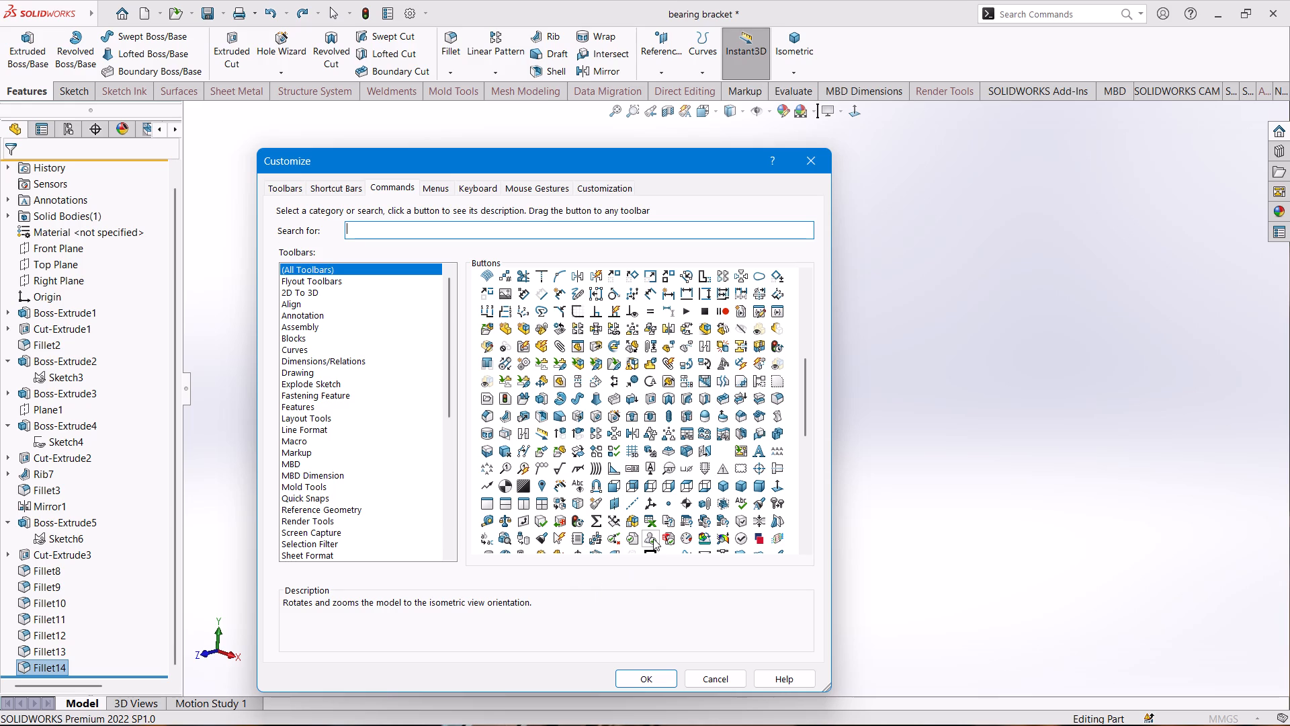
scroll(646, 557, "down", 1)
scroll(672, 497, "down", 4)
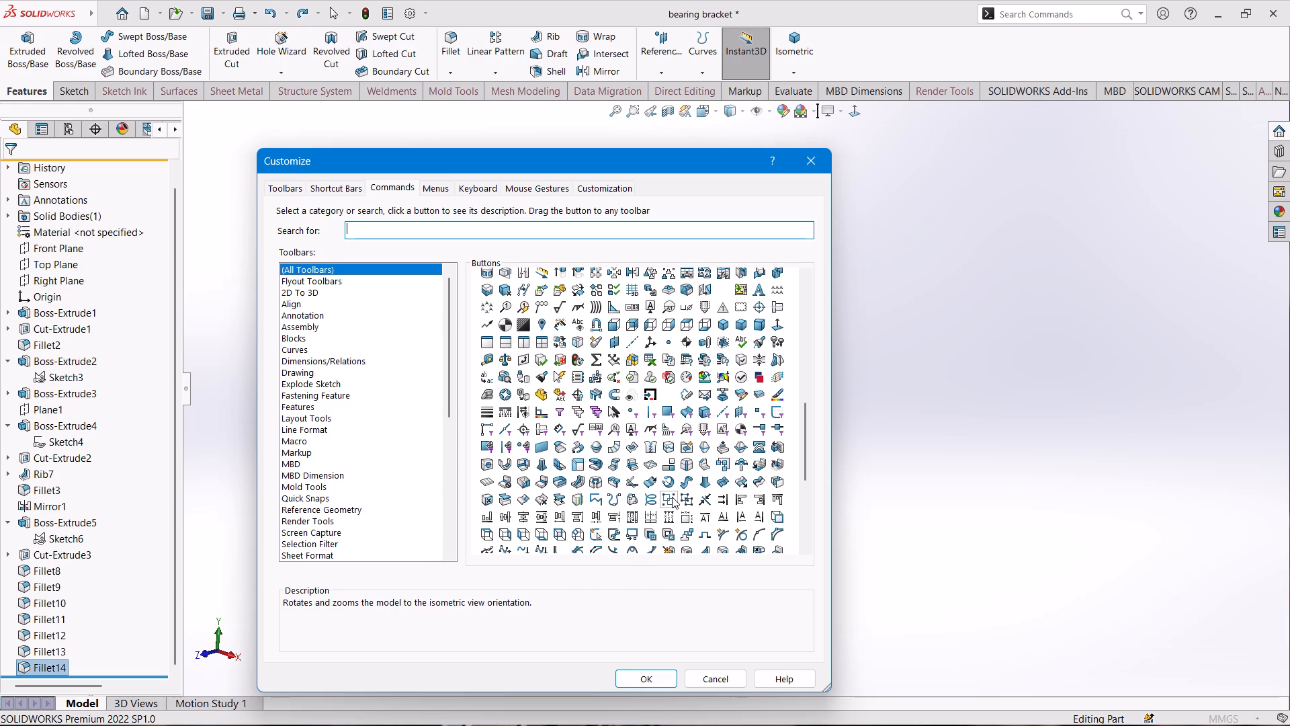
scroll(672, 497, "down", 2)
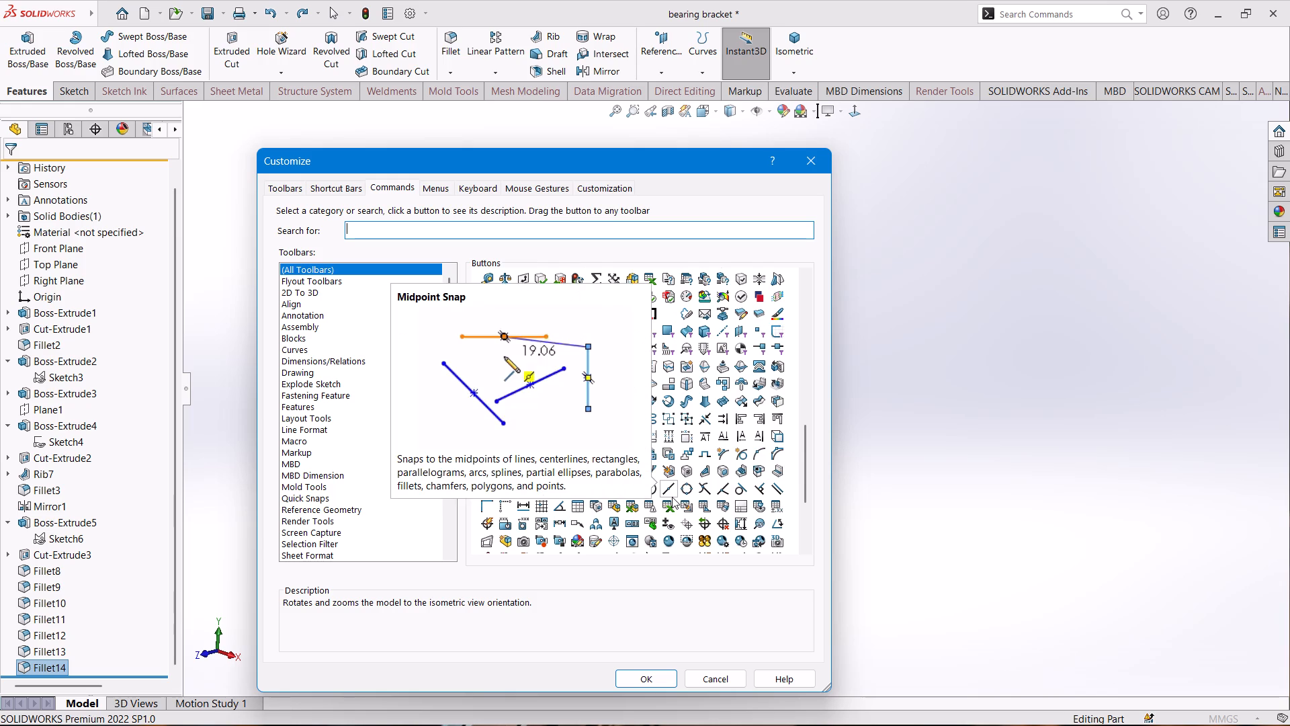
scroll(672, 497, "down", 3)
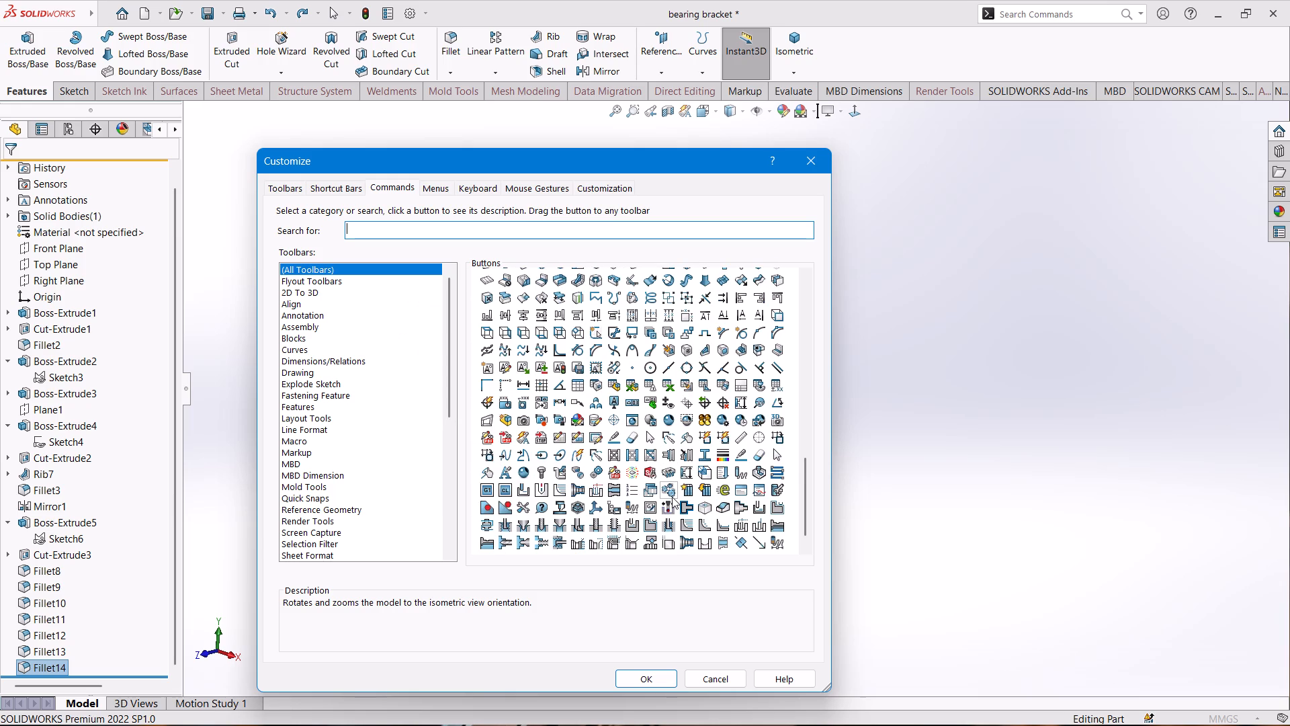
scroll(672, 497, "down", 3)
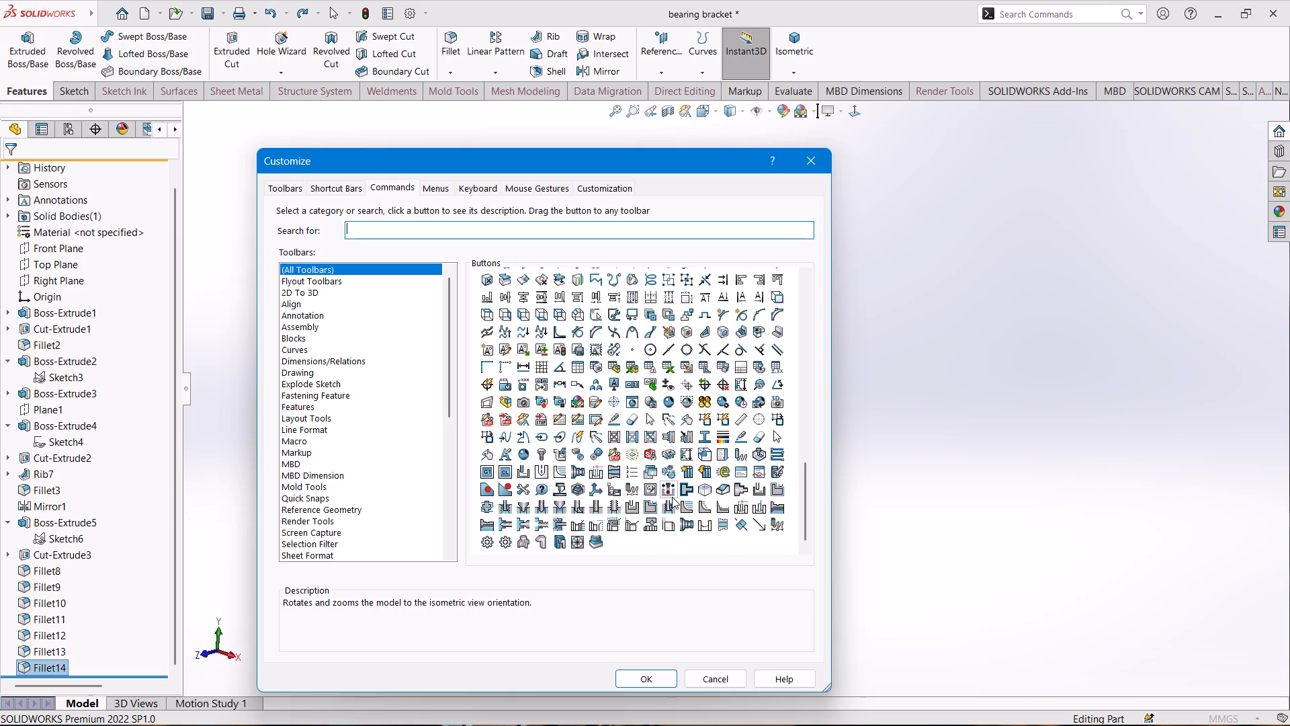
scroll(672, 497, "up", 2)
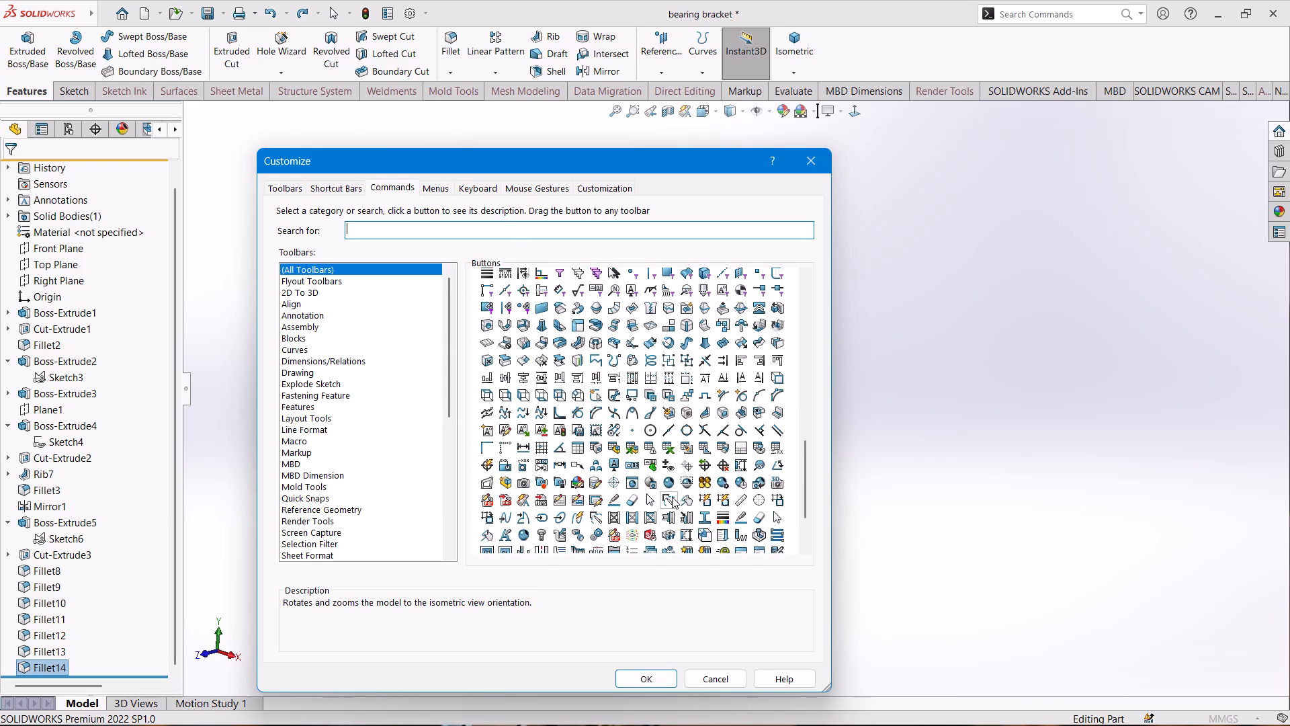
scroll(672, 497, "up", 2)
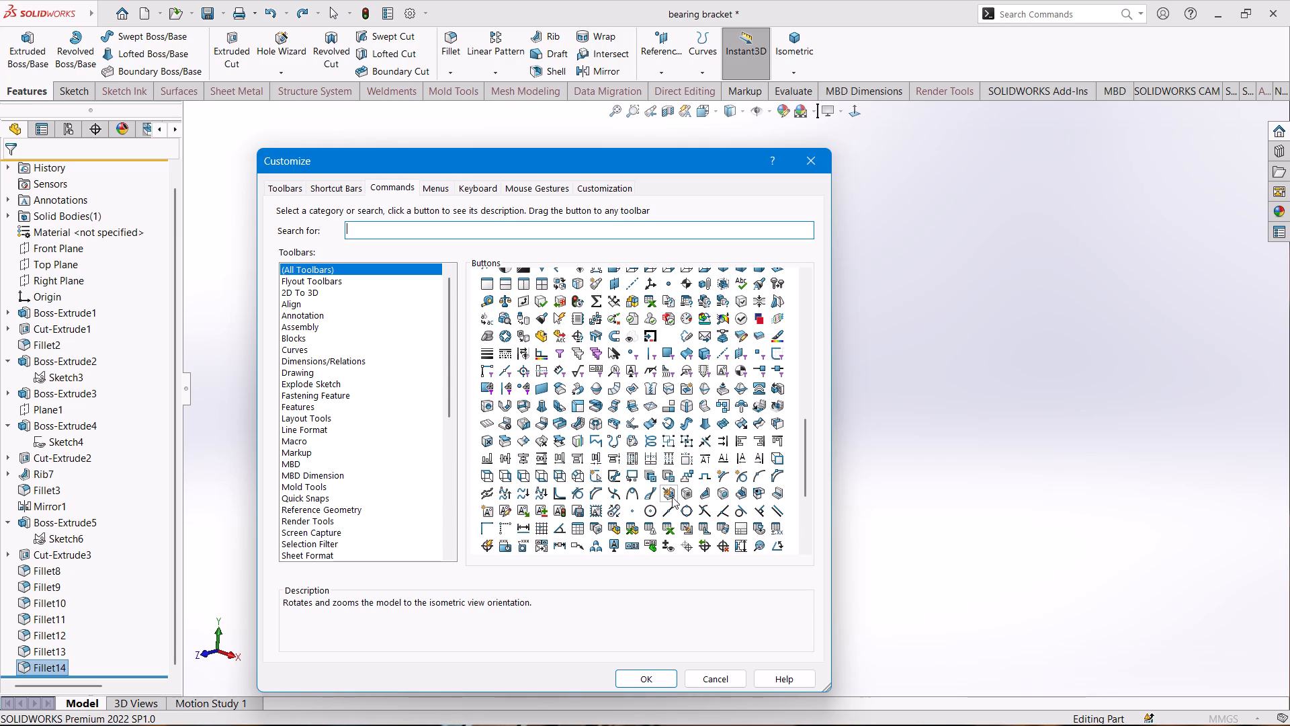
scroll(672, 497, "up", 2)
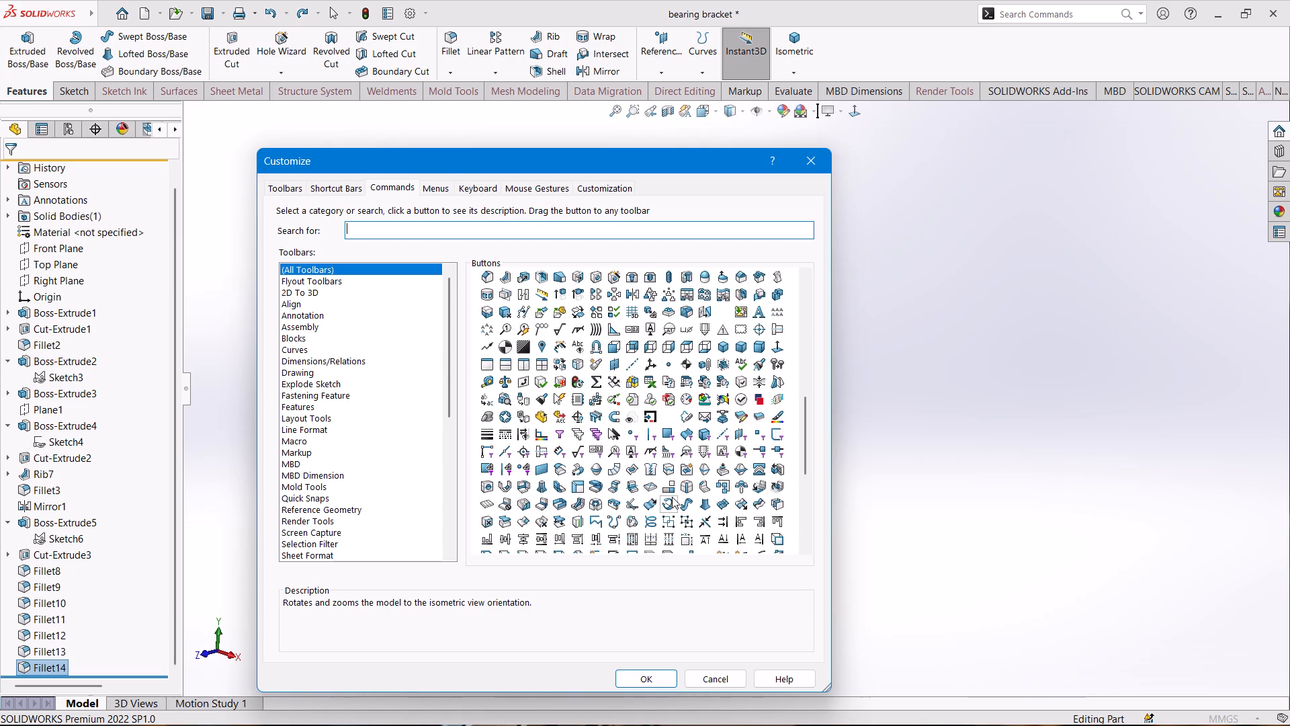
scroll(672, 497, "up", 2)
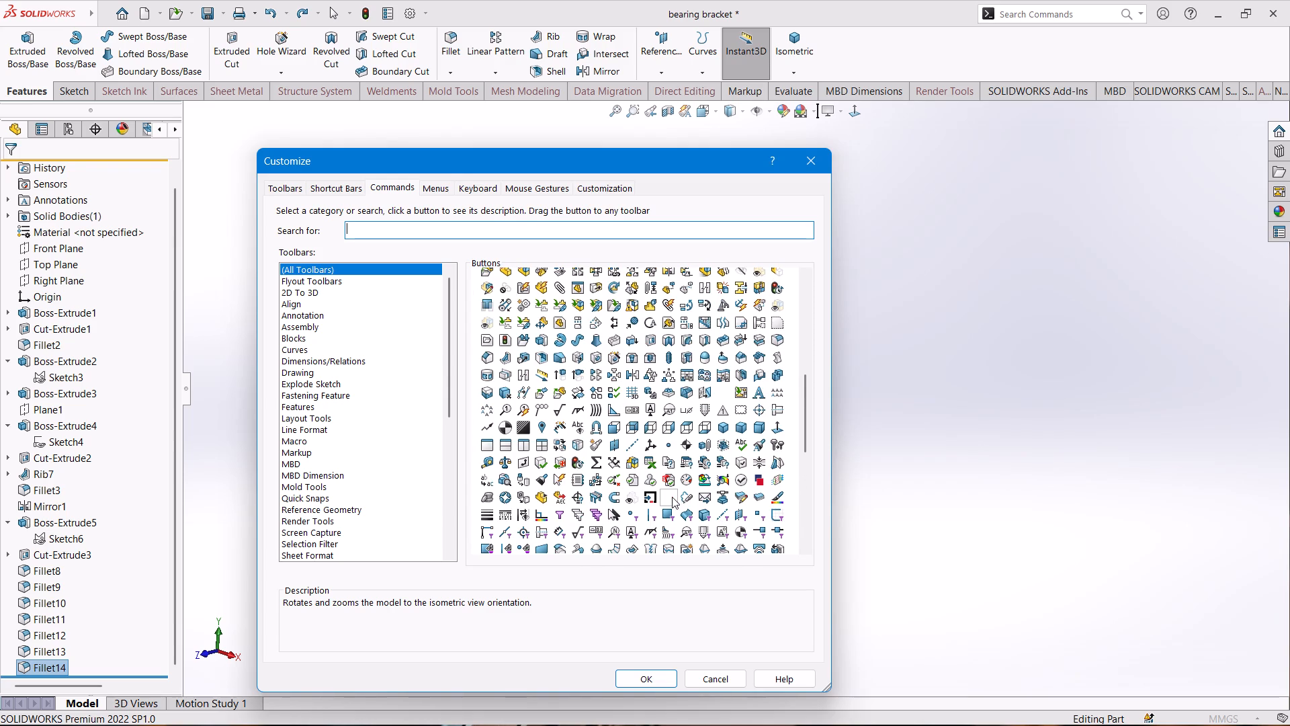
scroll(672, 497, "up", 1)
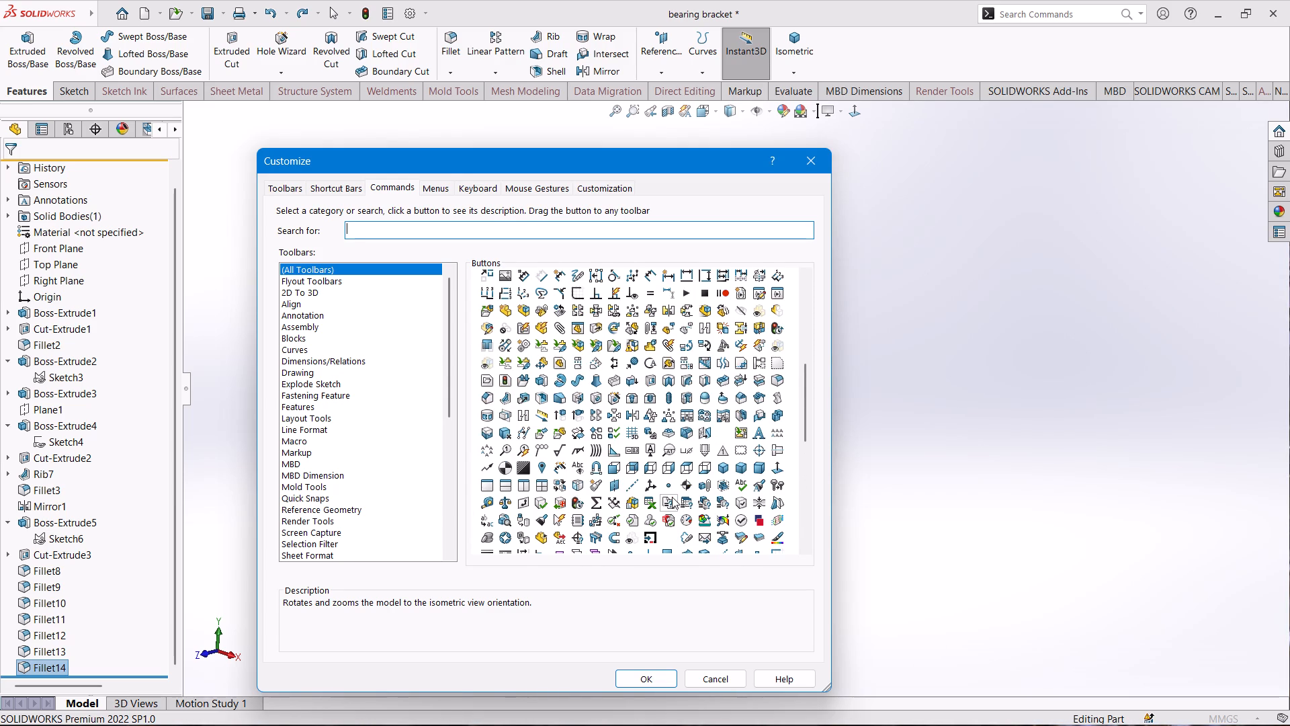
scroll(672, 497, "up", 1)
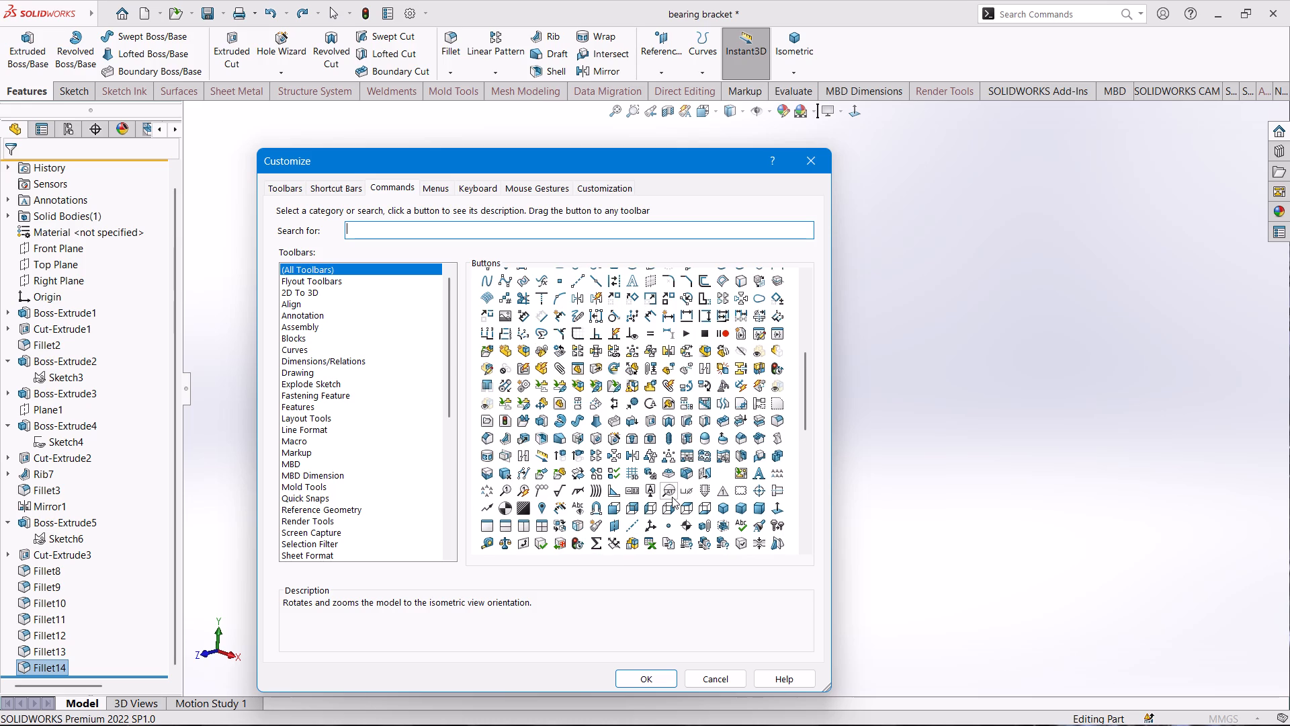
scroll(672, 497, "up", 2)
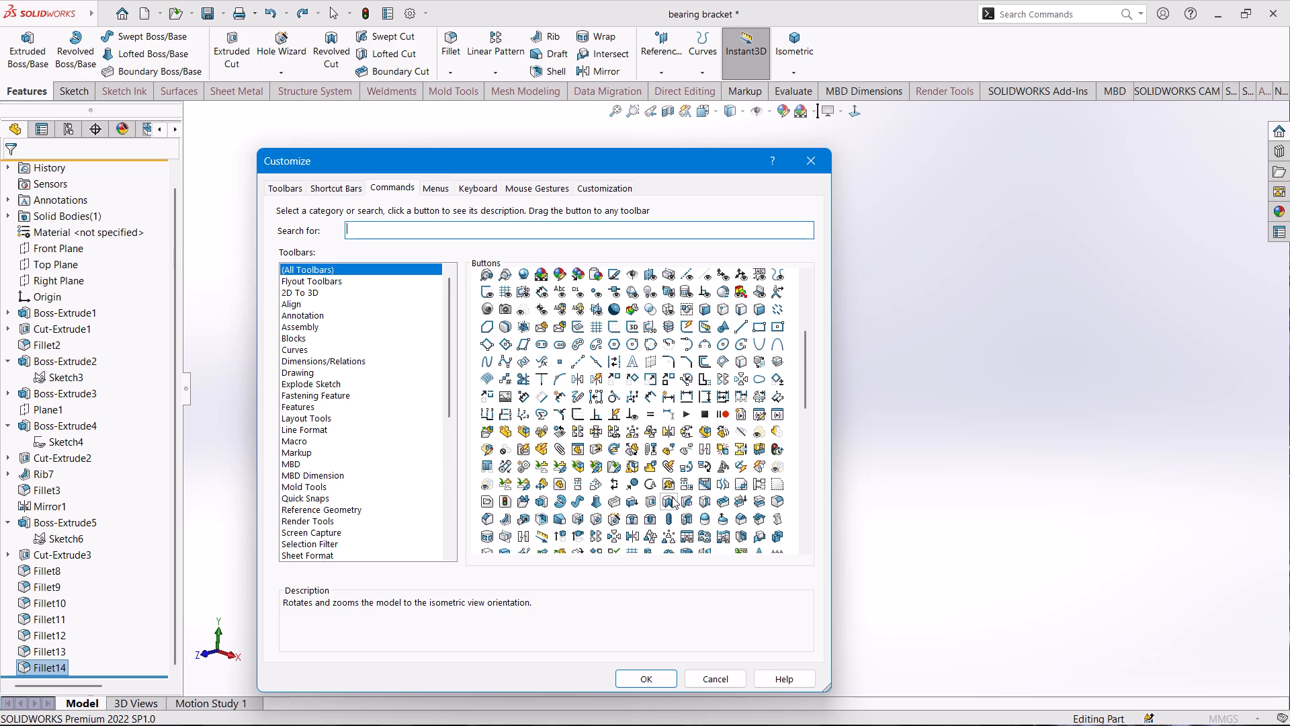
scroll(672, 497, "up", 1)
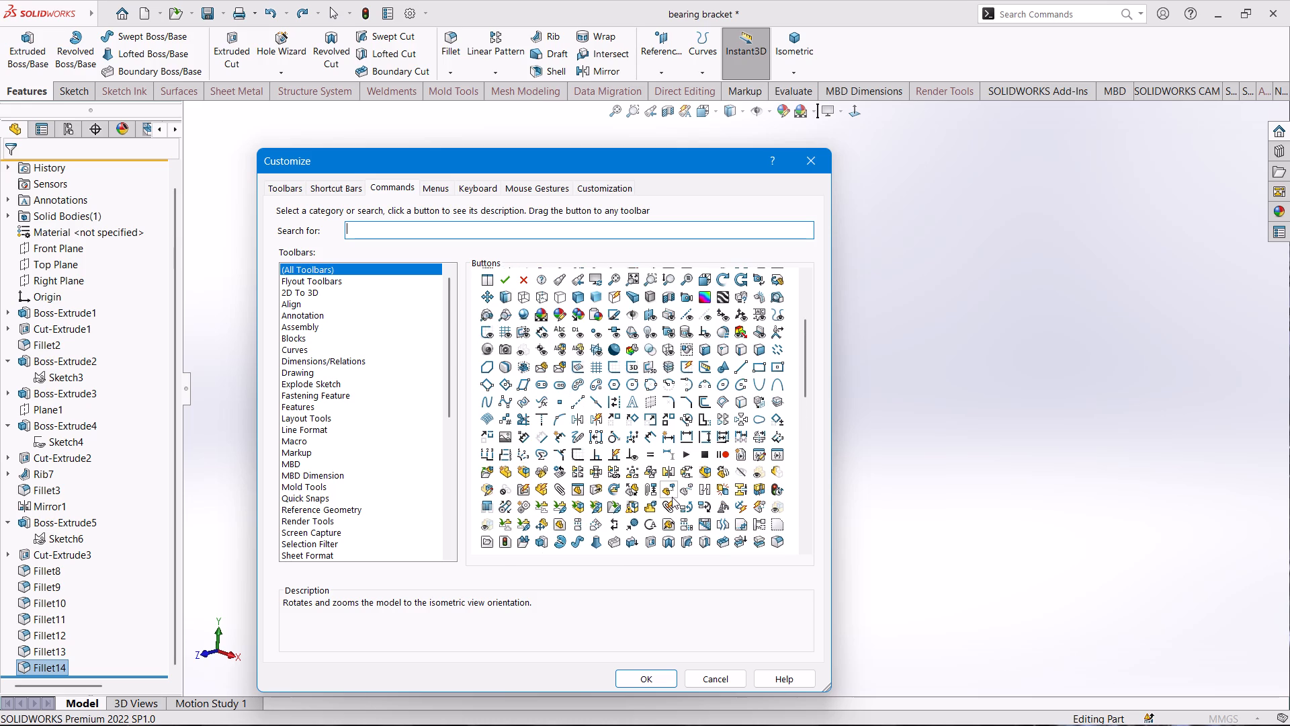
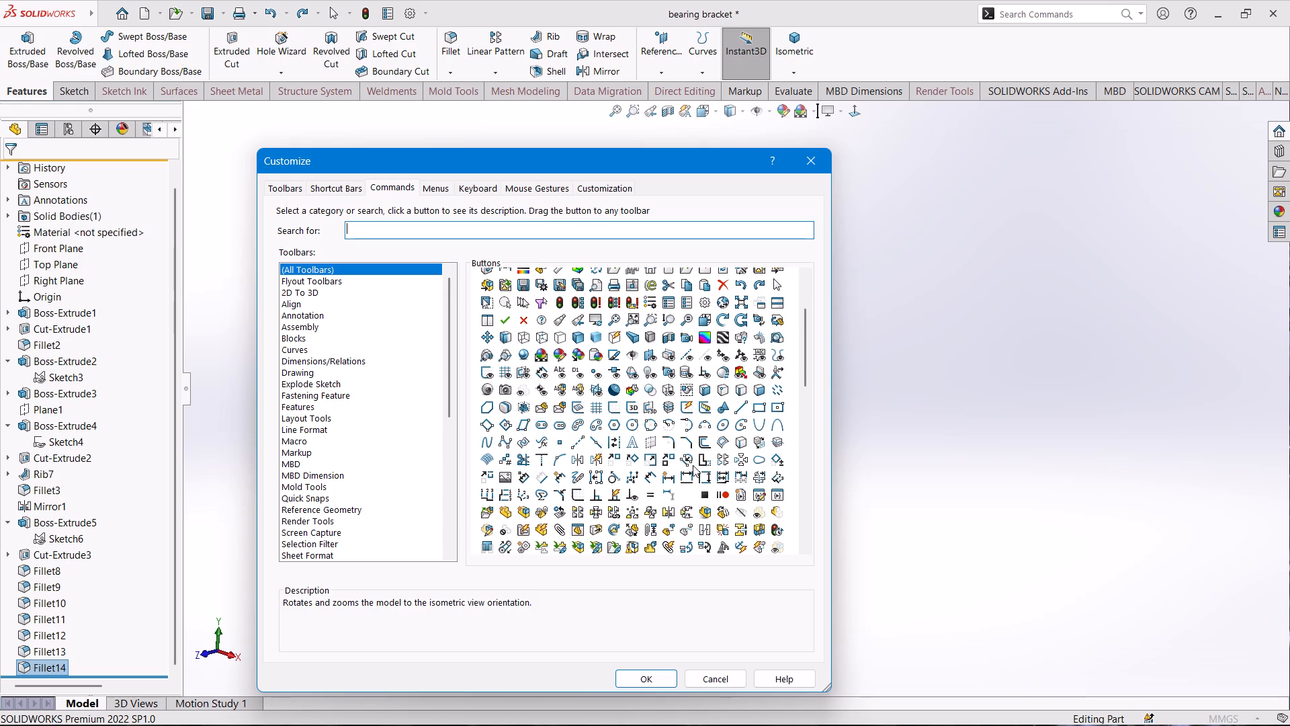
Look back over the command buttons for all toolbars, returning to the start of the set.
scroll(653, 414, "up", 1)
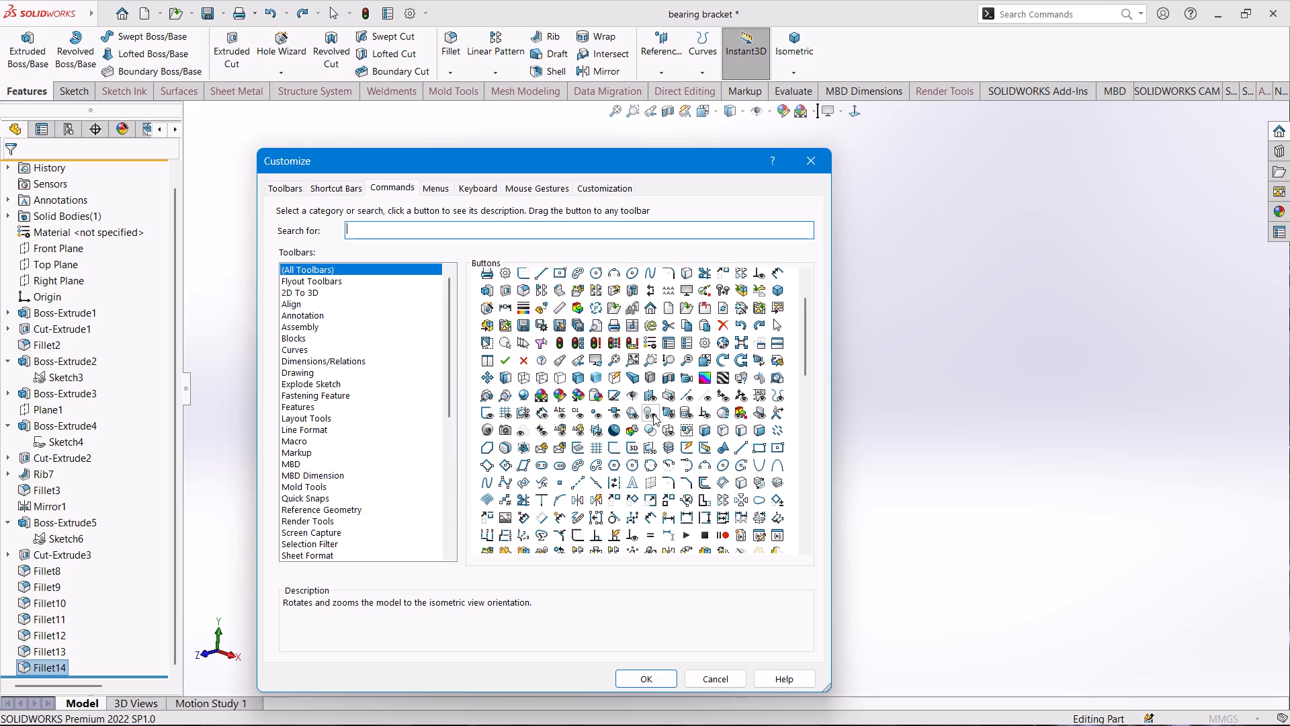
scroll(653, 414, "up", 1)
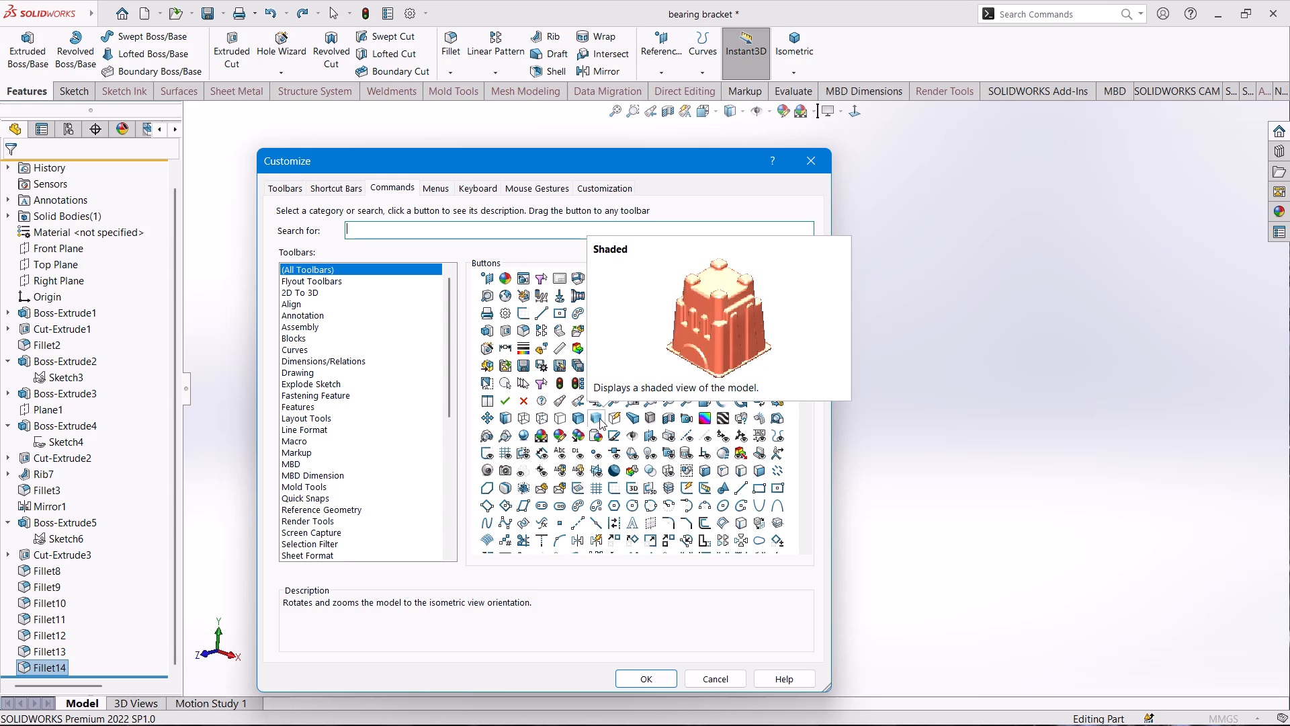
scroll(558, 430, "up", 2)
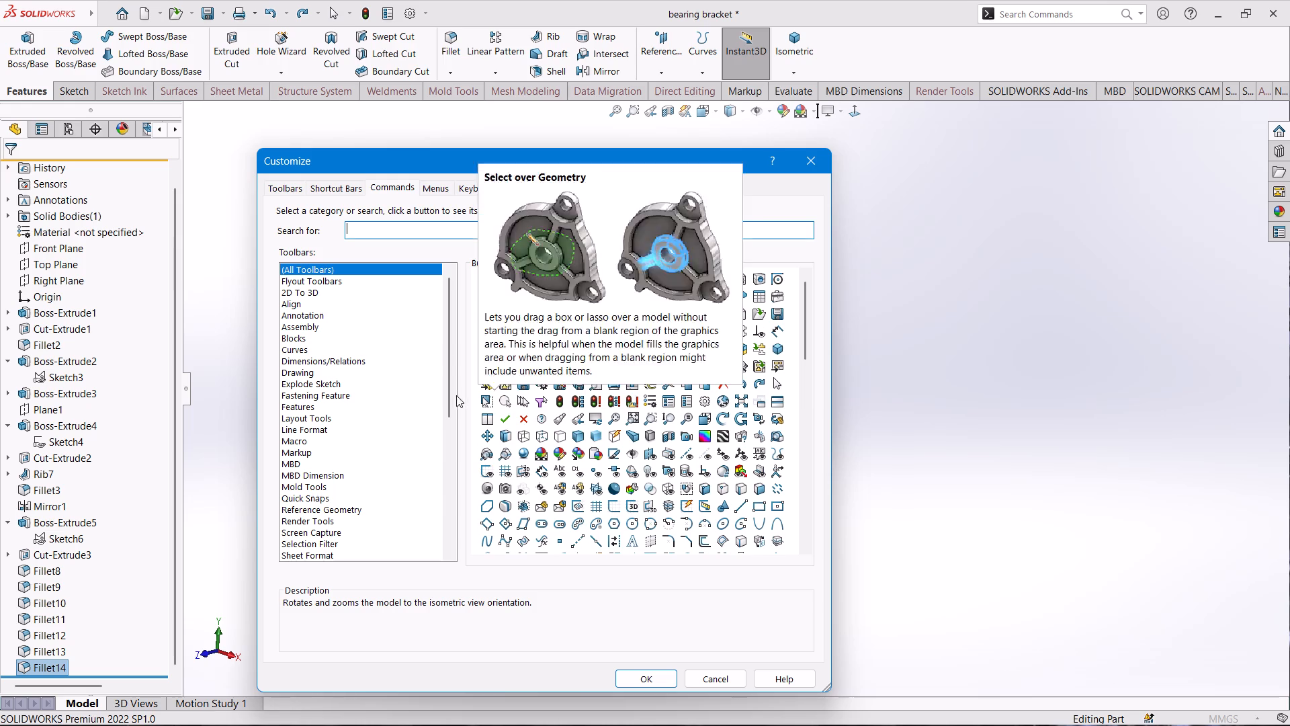
scroll(592, 413, "up", 1)
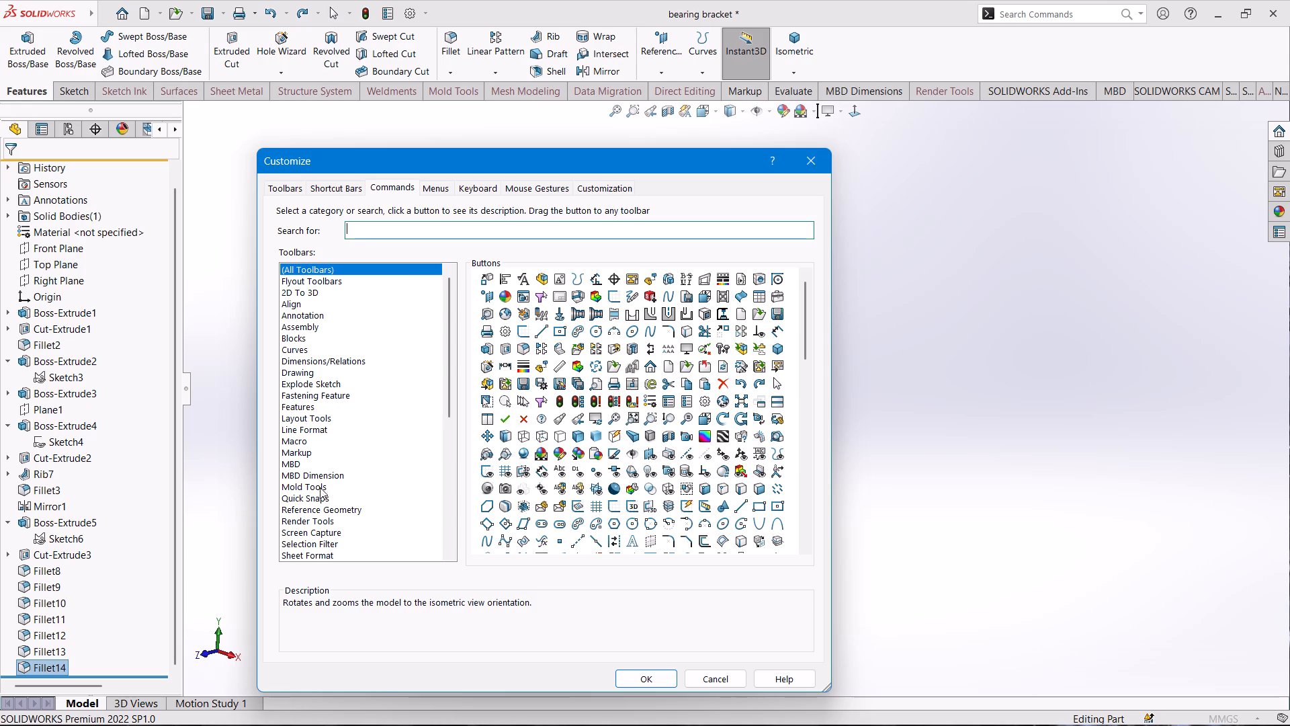
Bring up the keyboard shortcut settings for all commands and review the shortcuts assigned to the File and Edit commands.
left_click(467, 189)
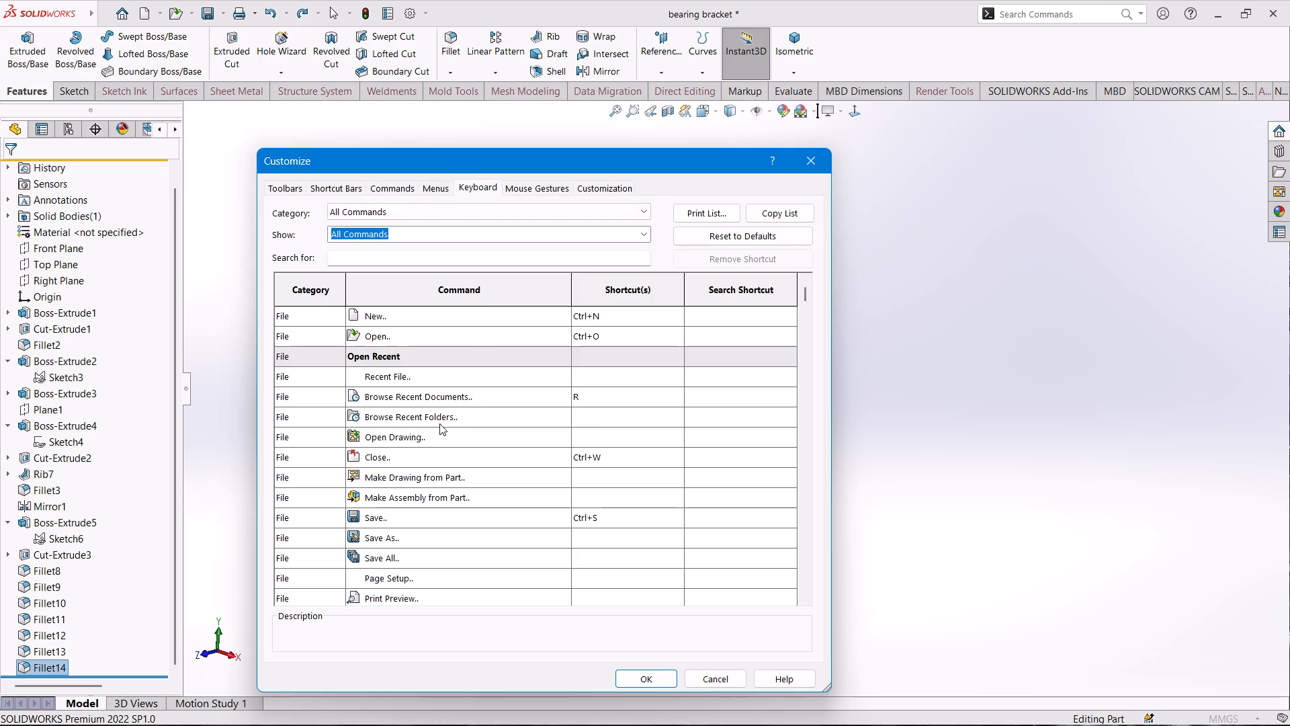
scroll(454, 477, "down", 1)
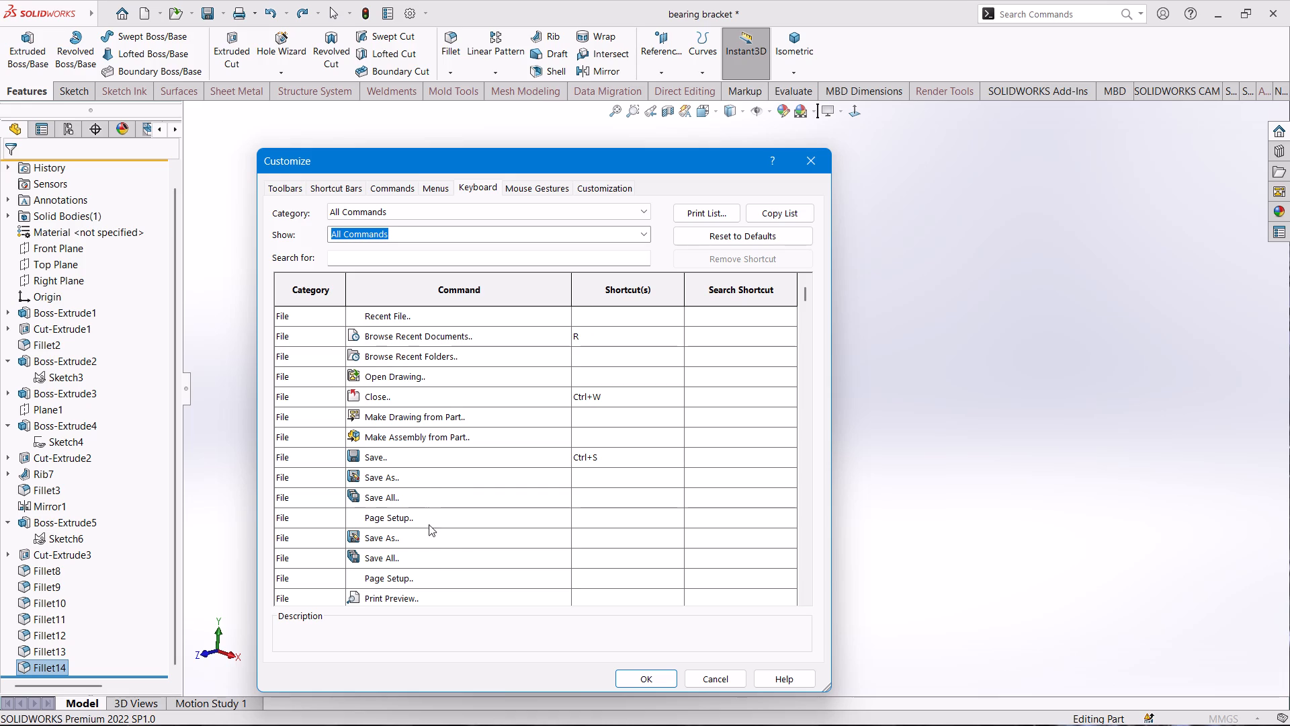
scroll(427, 550, "down", 2)
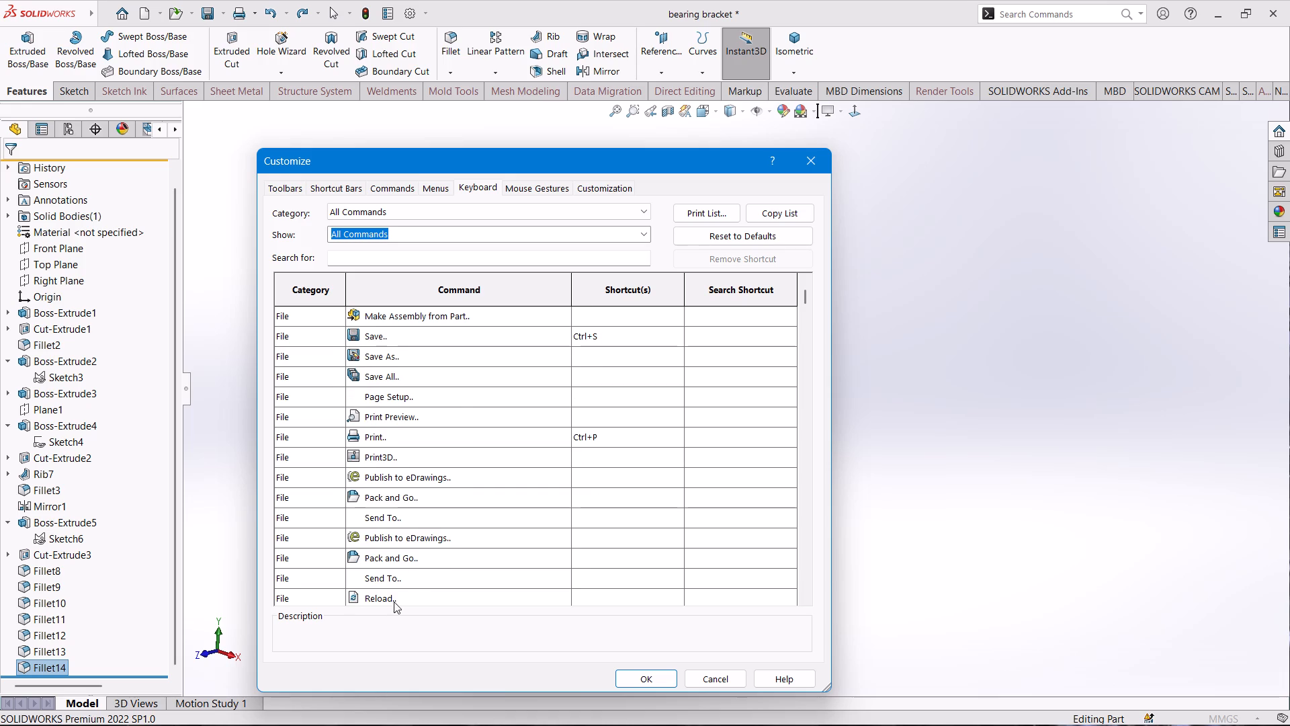
scroll(388, 602, "down", 3)
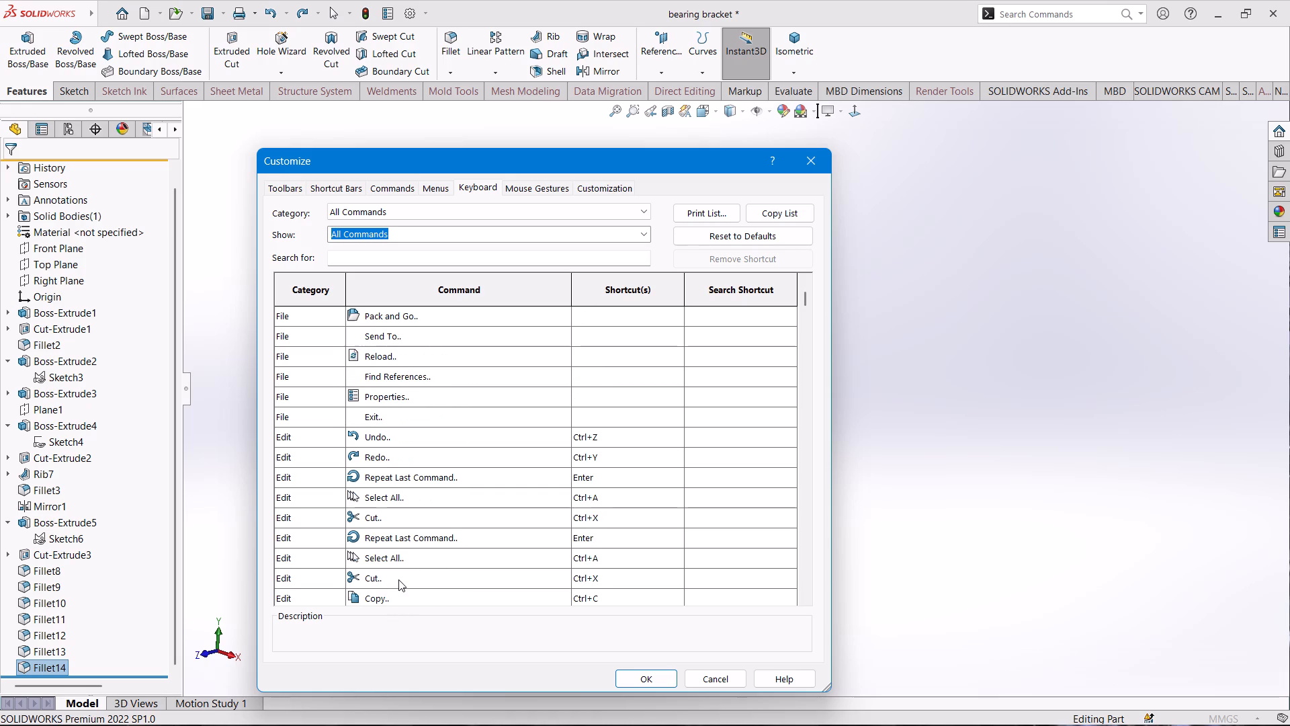
scroll(434, 577, "down", 1)
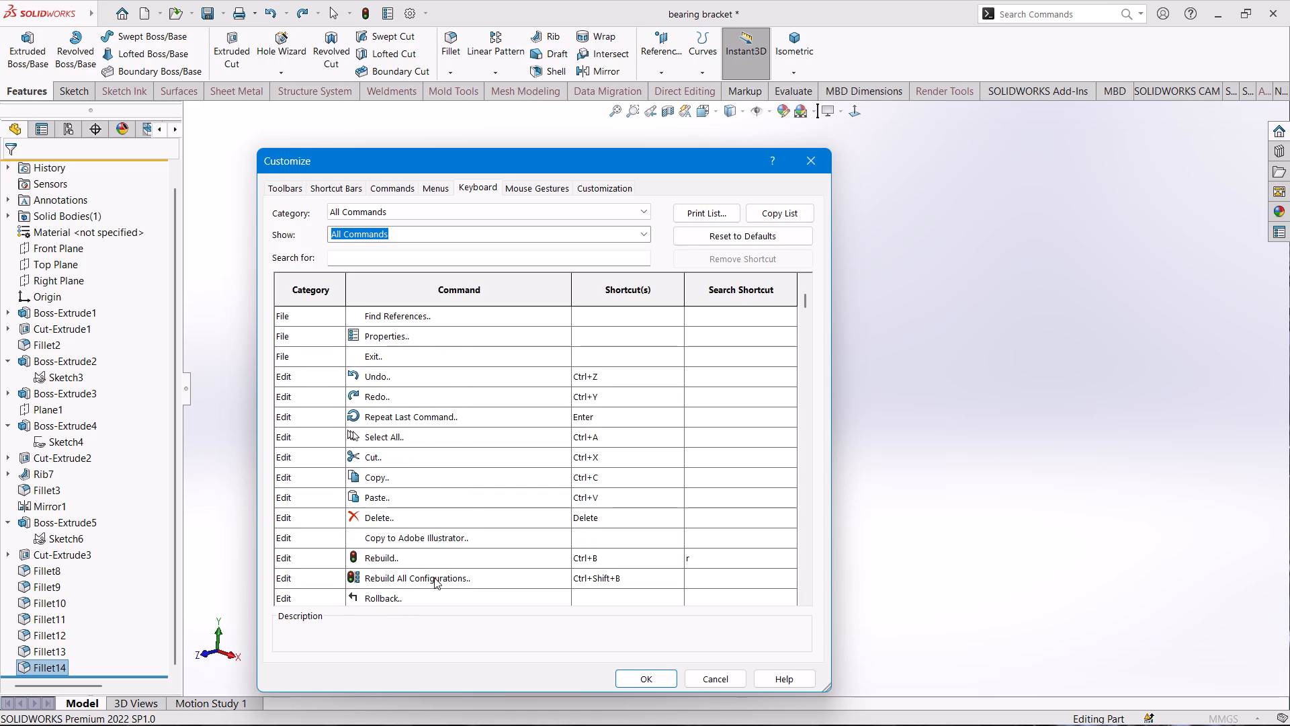
scroll(434, 577, "down", 4)
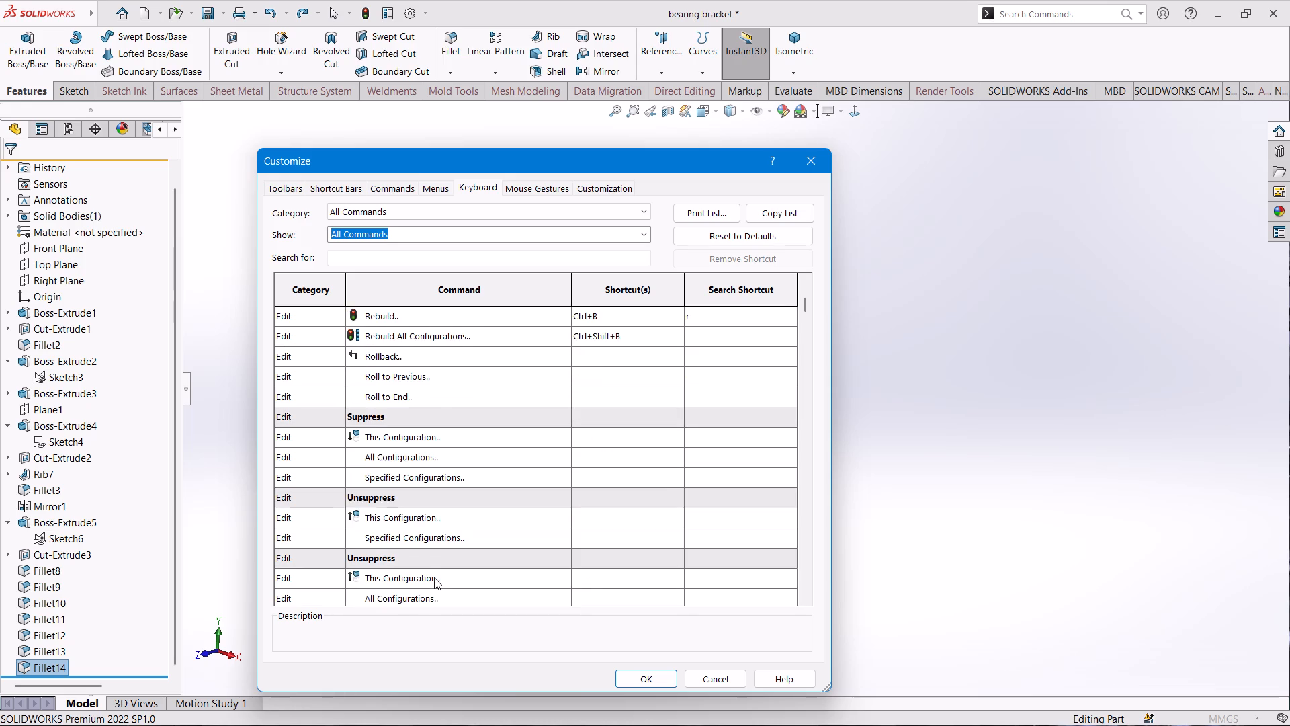
scroll(434, 577, "down", 5)
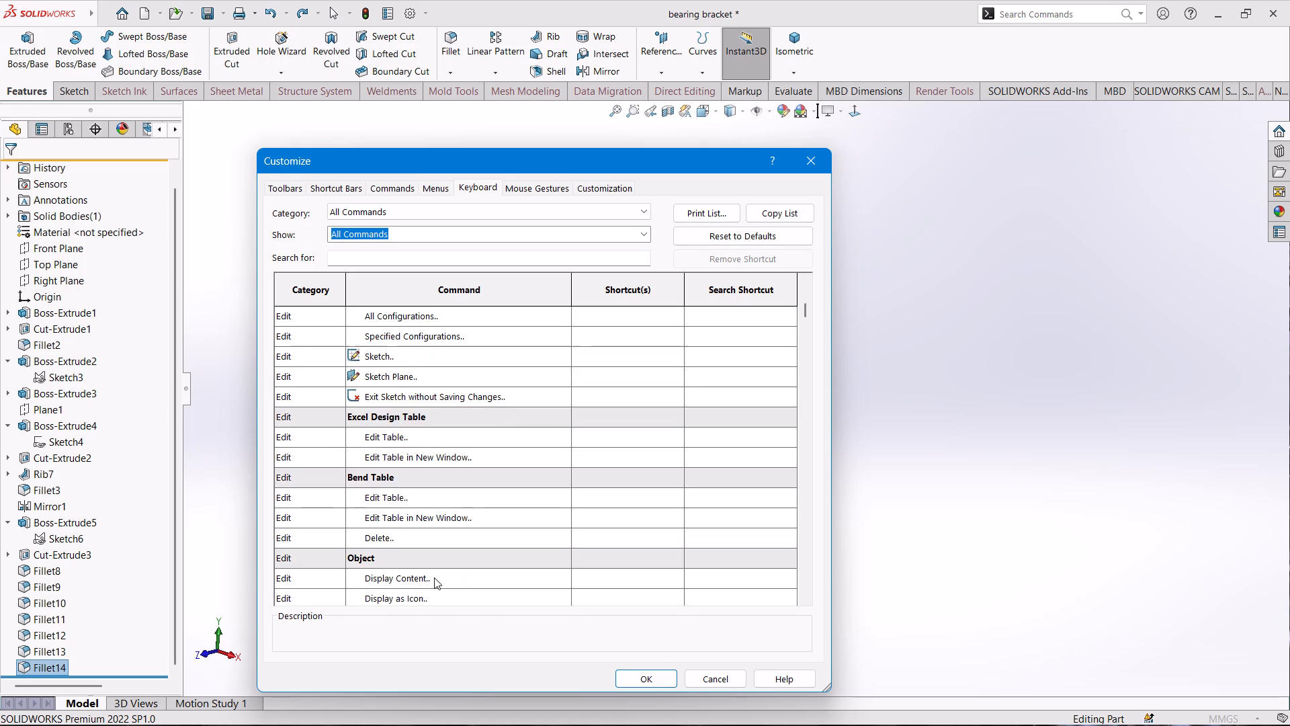
scroll(434, 577, "down", 4)
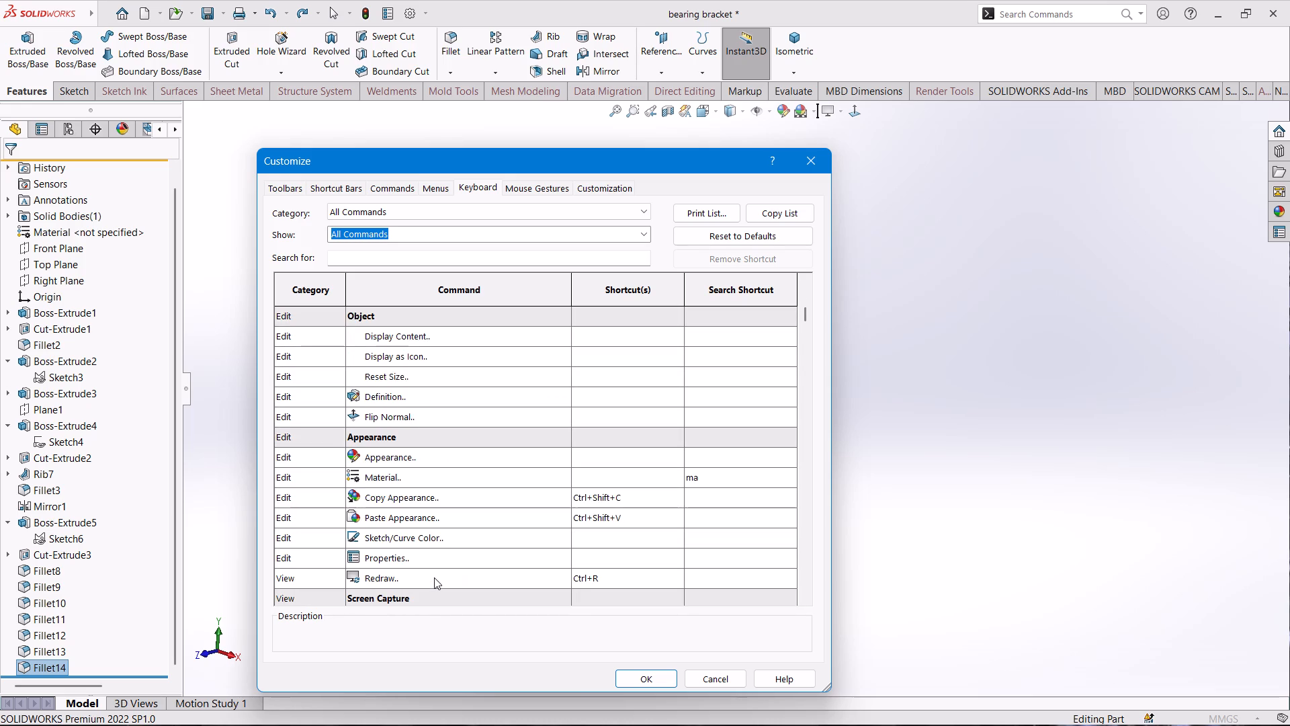
Review the keyboard shortcut assignments of the View commands, from display and orientation through to toolbars and user interface.
scroll(434, 577, "down", 4)
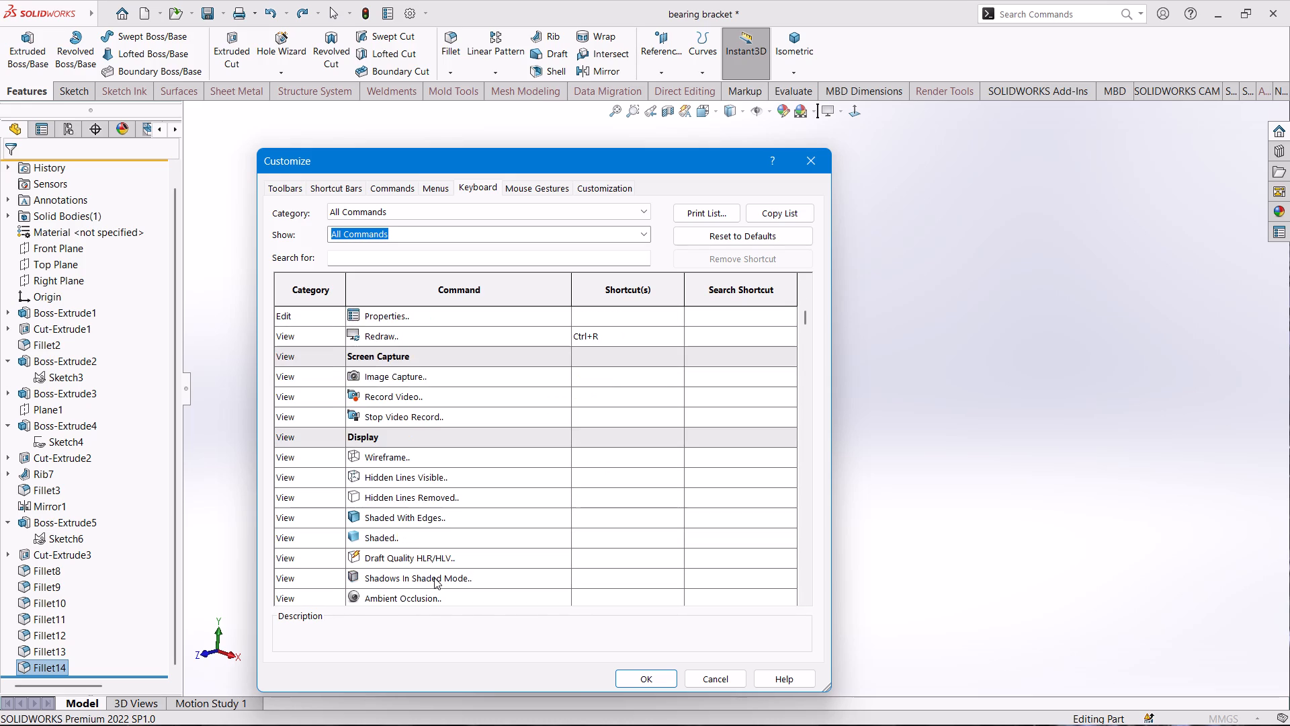
scroll(434, 577, "down", 3)
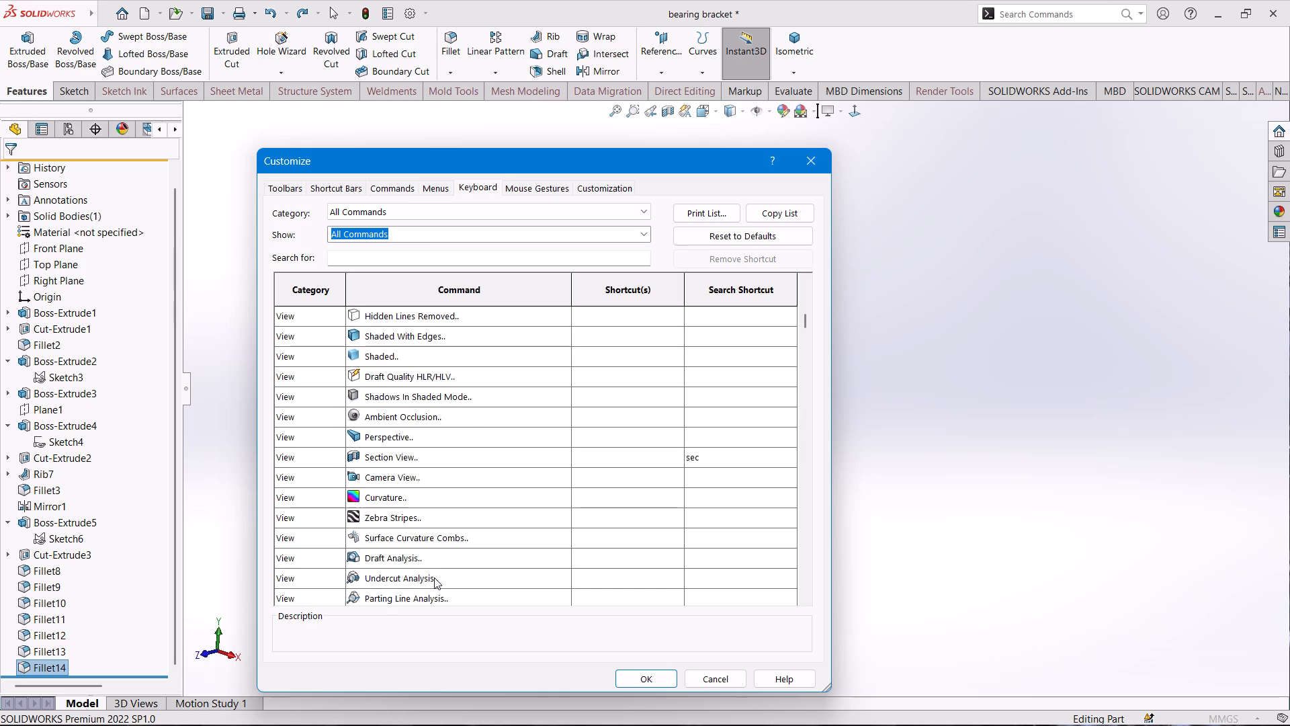
scroll(434, 577, "down", 5)
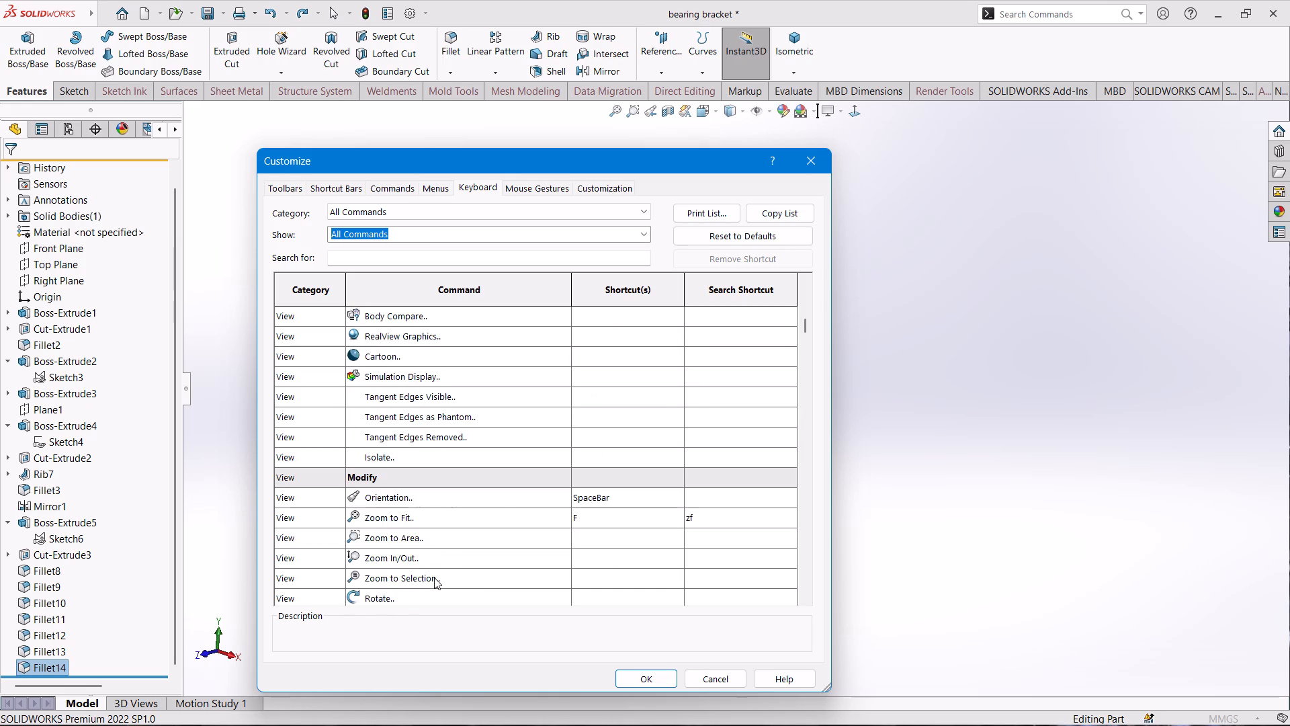
scroll(434, 577, "down", 2)
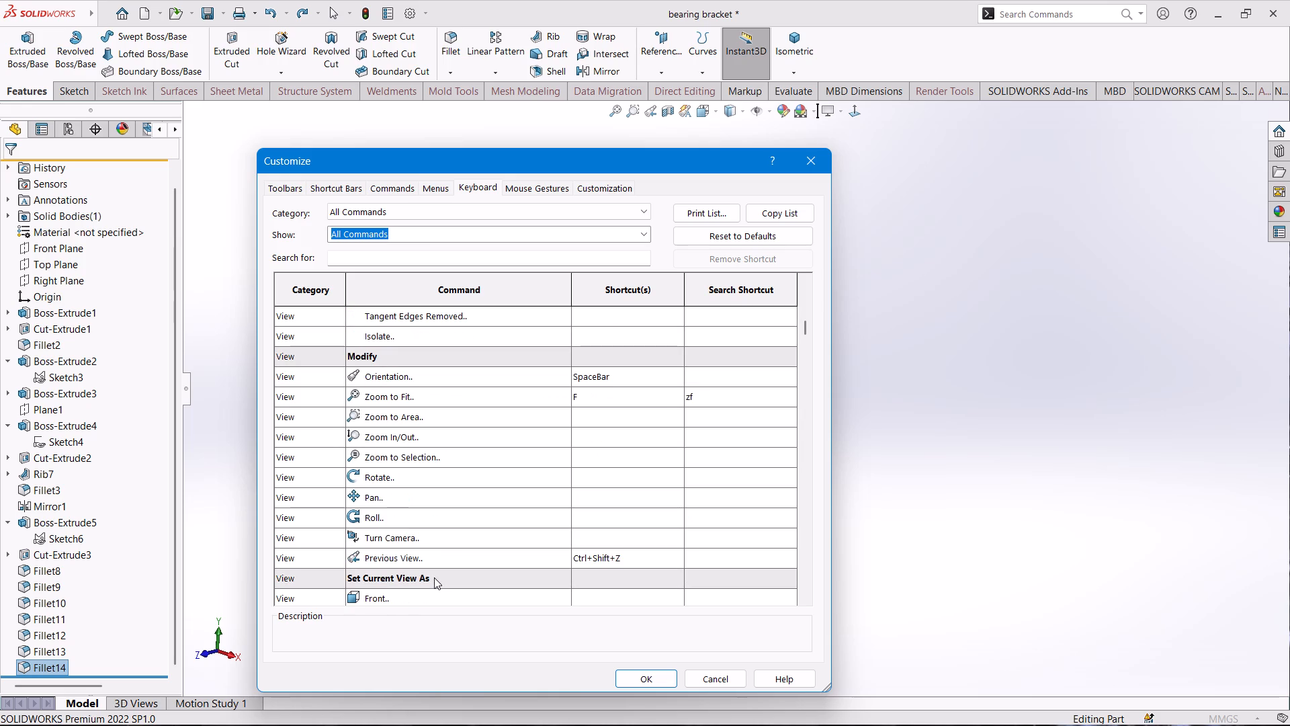
scroll(434, 577, "down", 4)
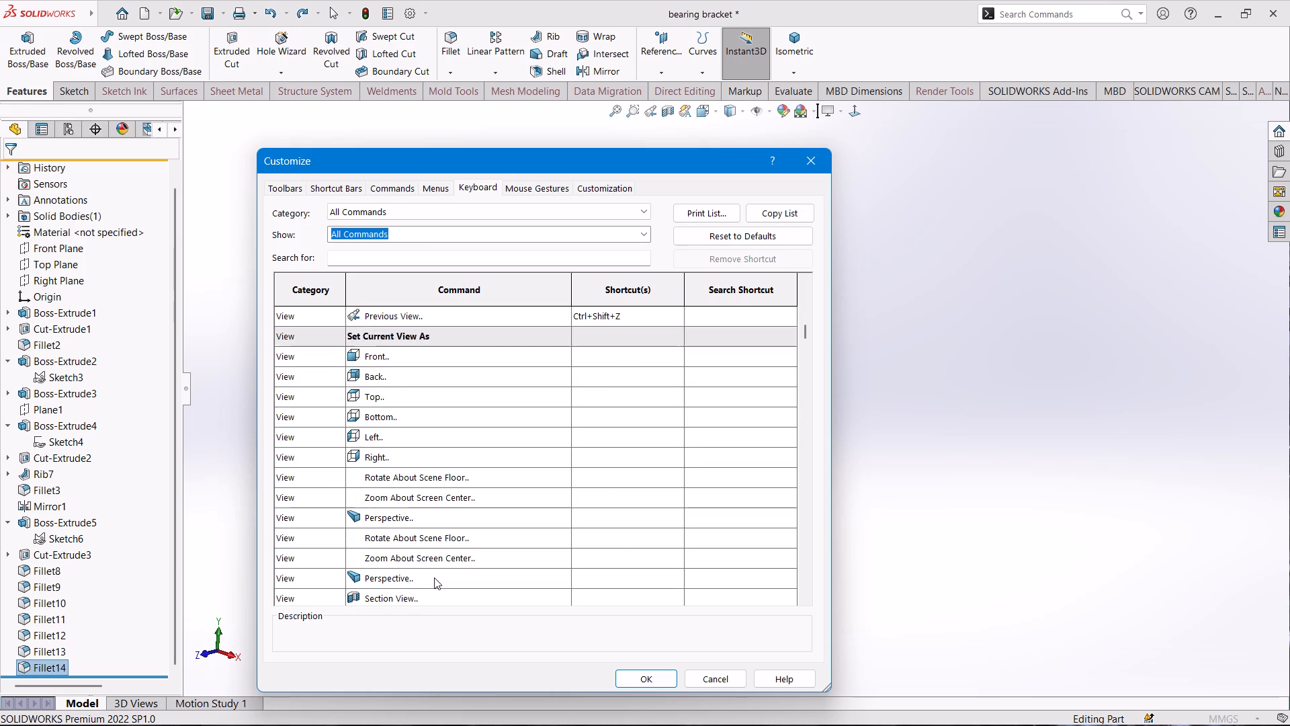
scroll(434, 577, "down", 11)
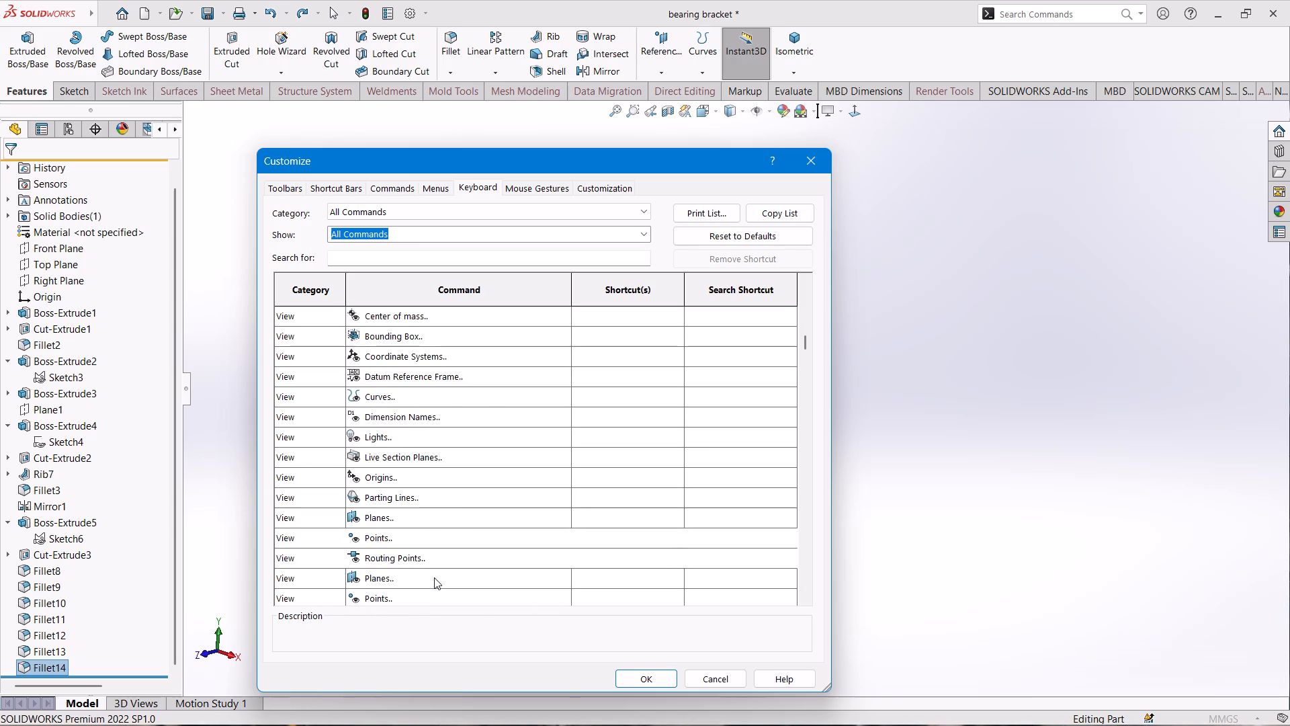
scroll(434, 577, "down", 5)
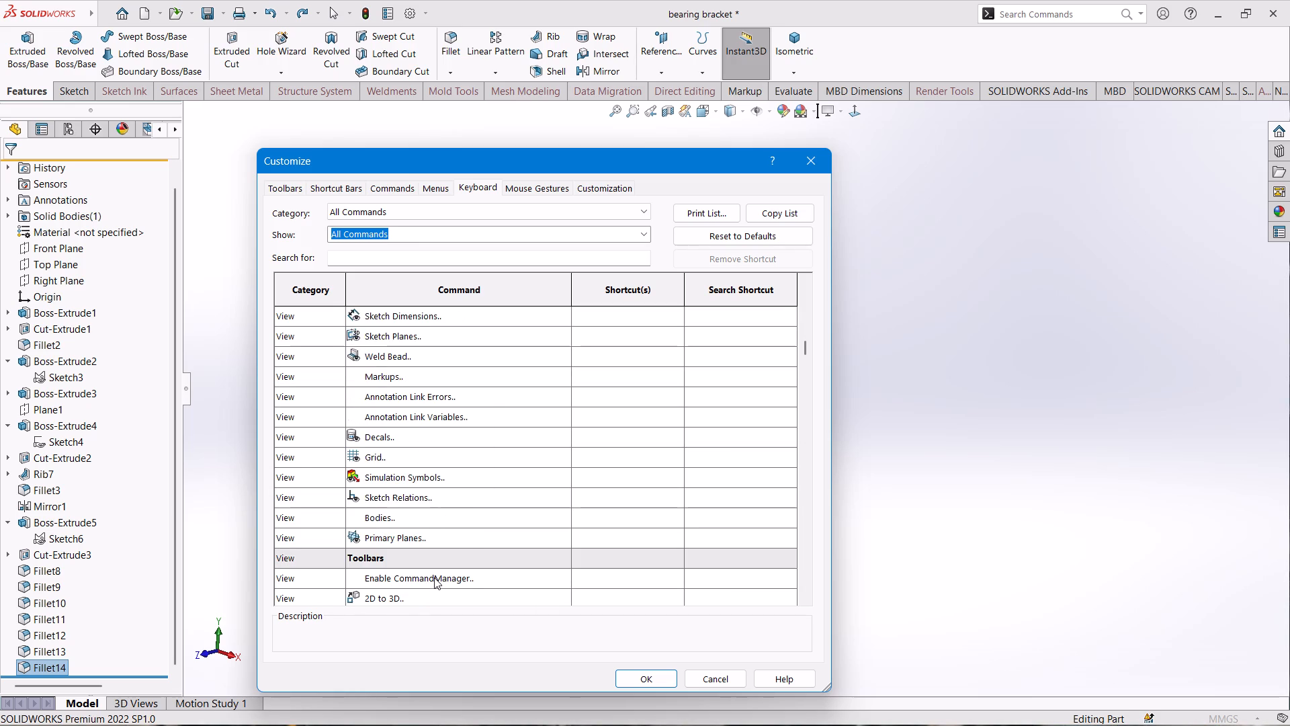
scroll(434, 577, "down", 2)
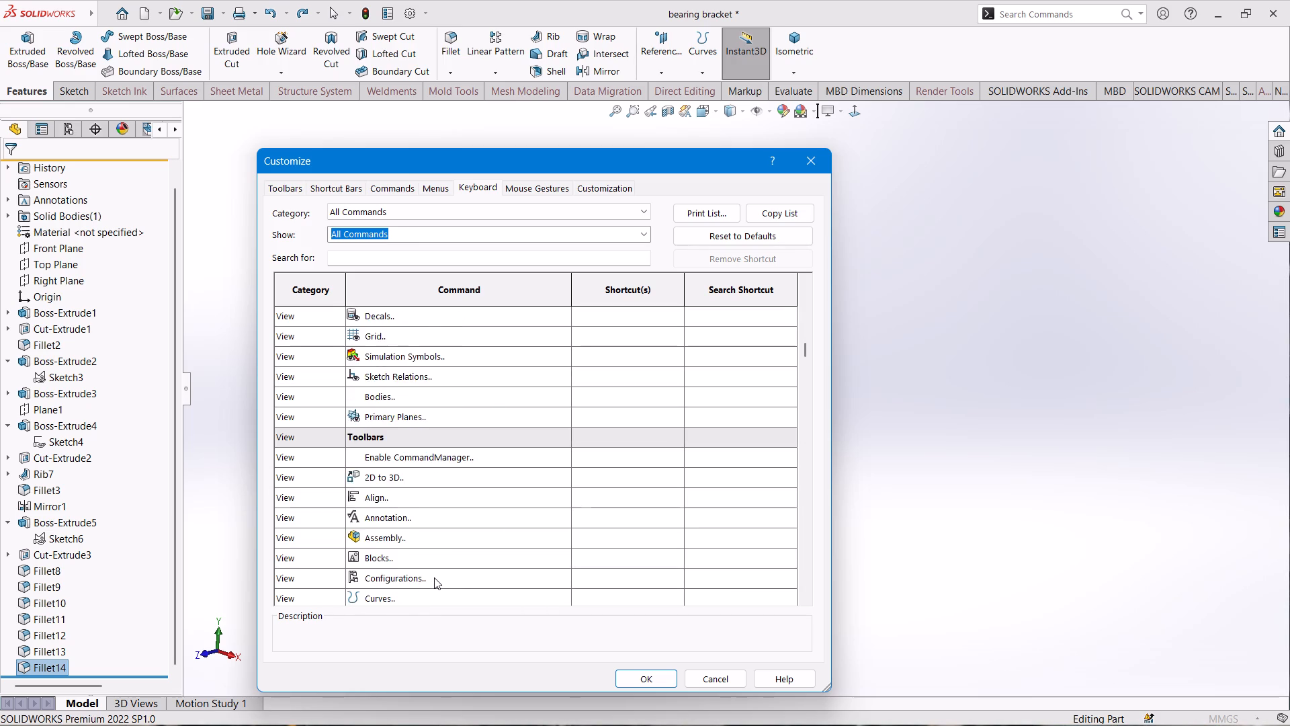
scroll(434, 577, "down", 7)
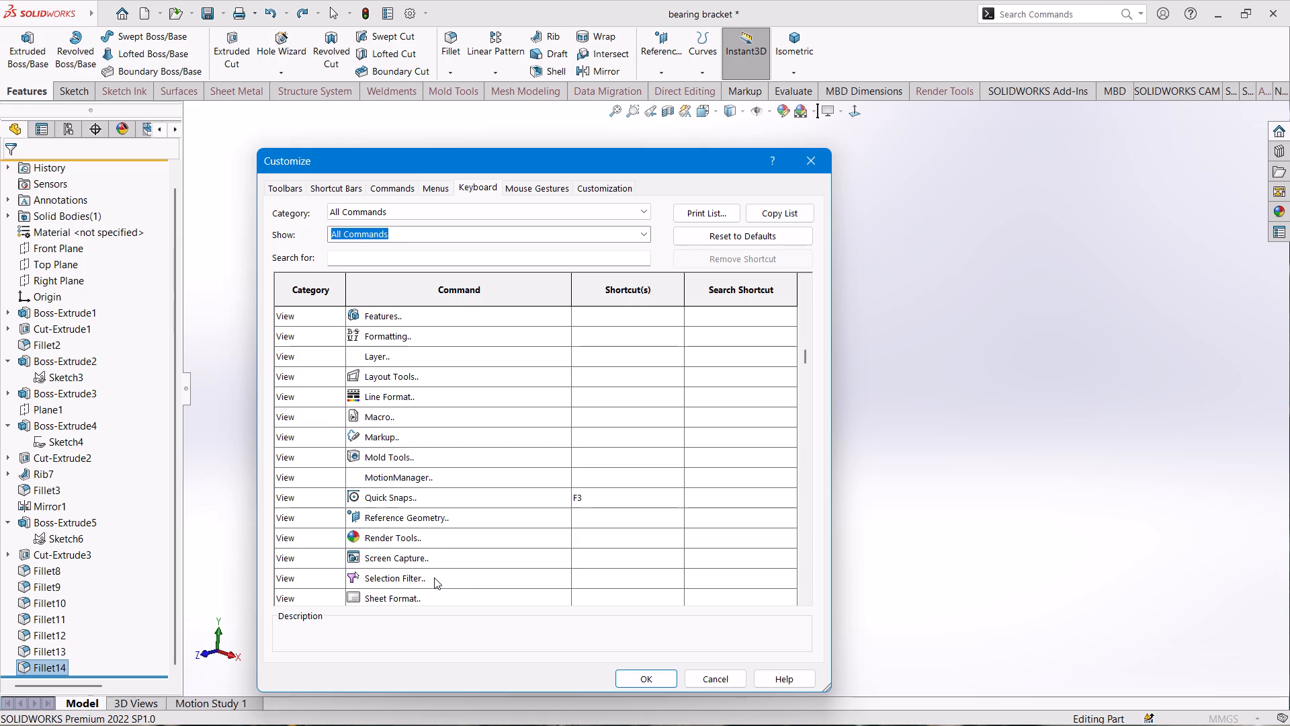
scroll(434, 577, "down", 2)
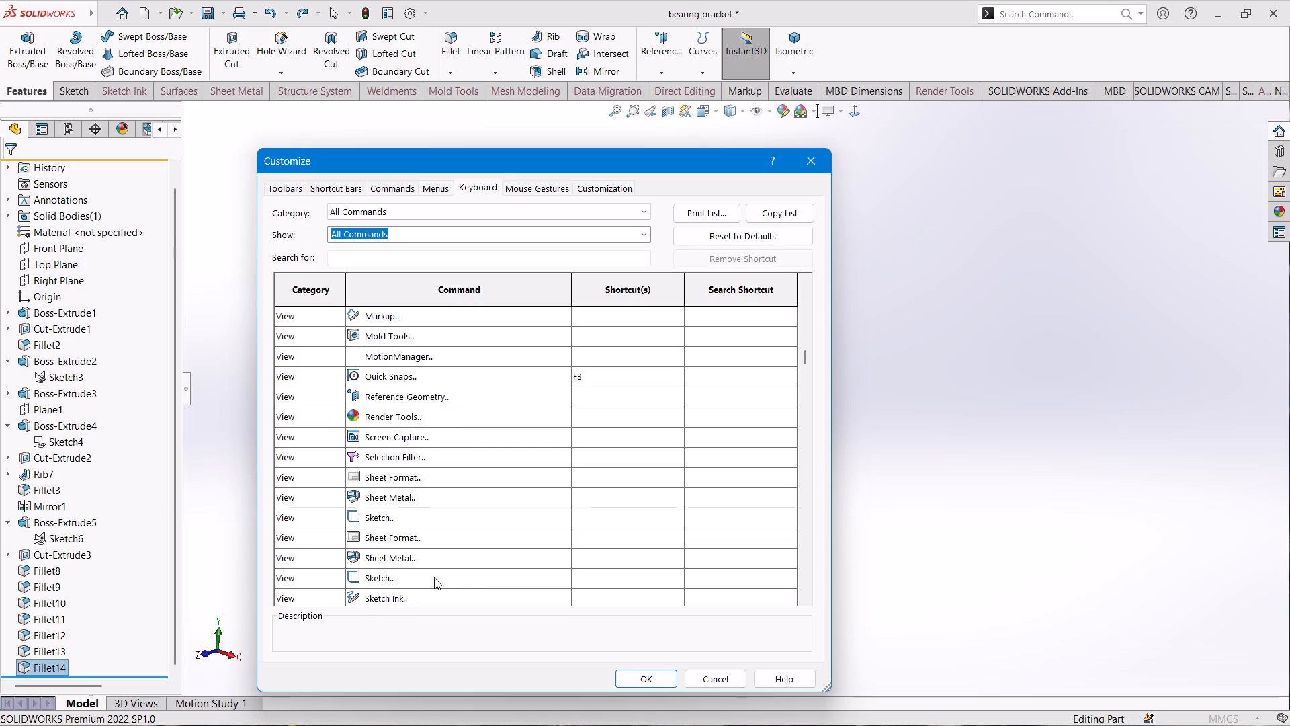
scroll(434, 577, "down", 5)
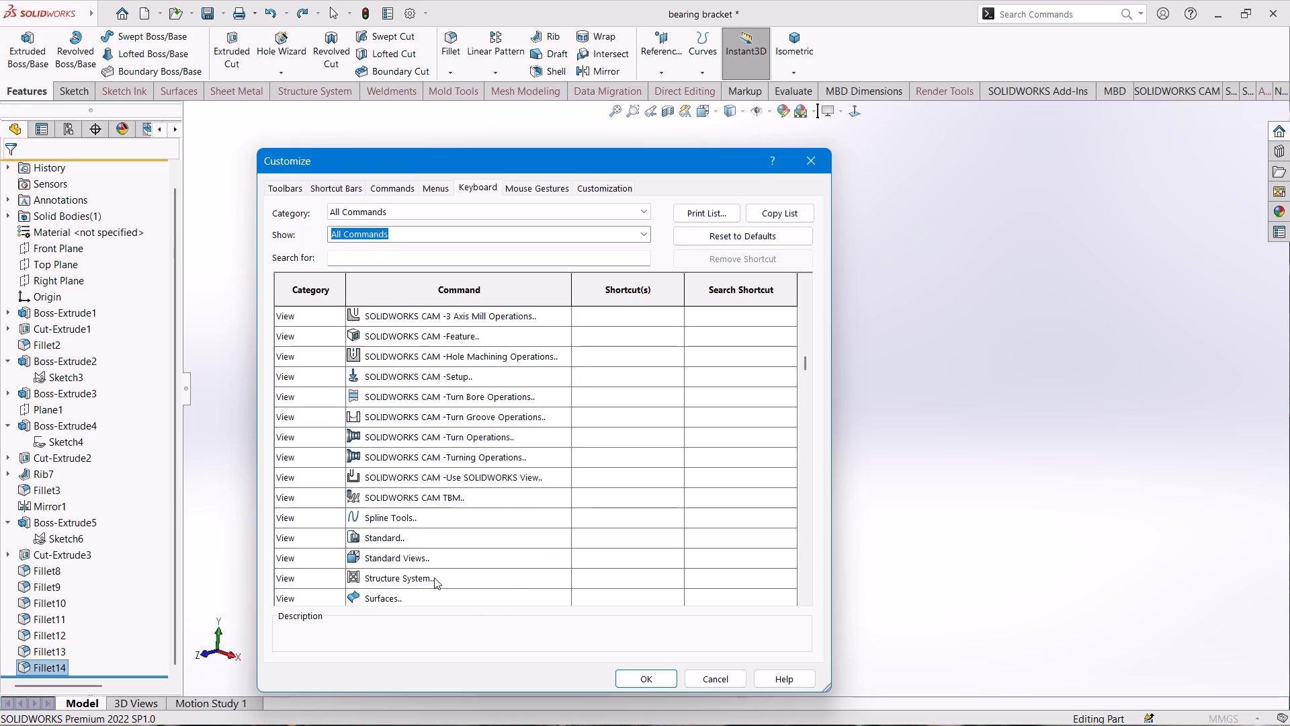
scroll(434, 577, "down", 5)
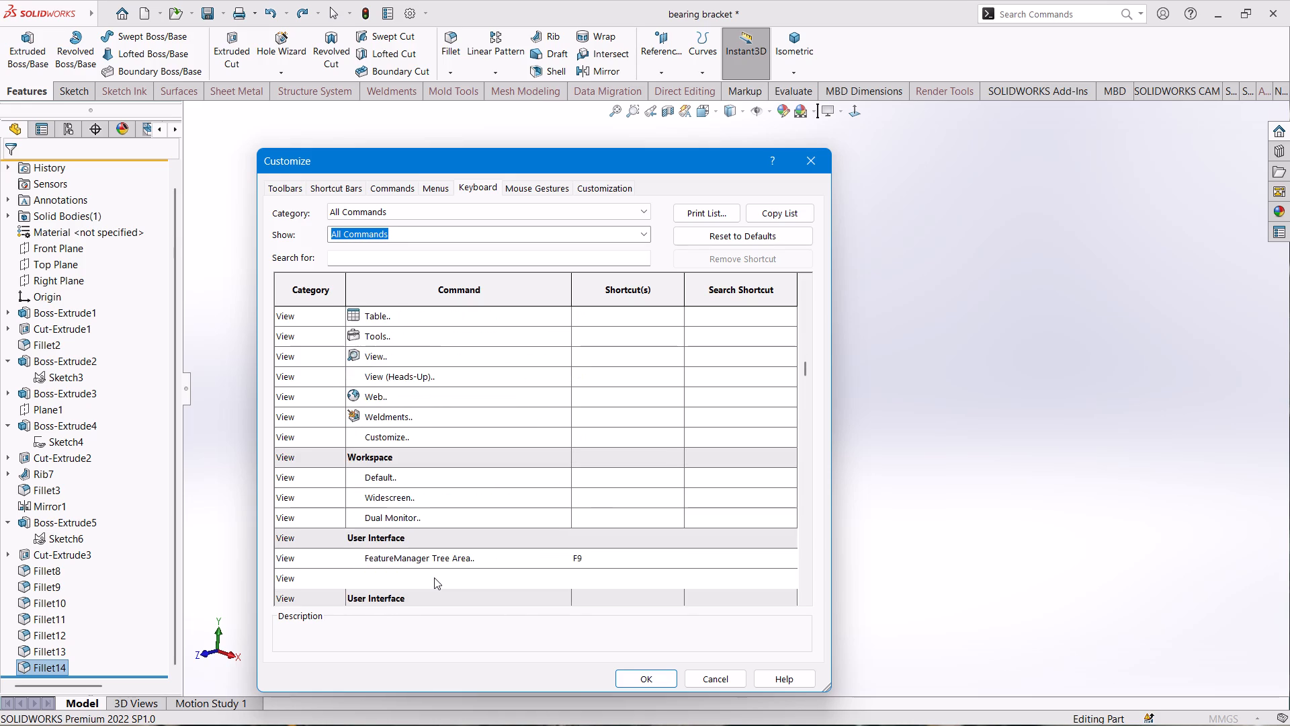
scroll(434, 577, "down", 6)
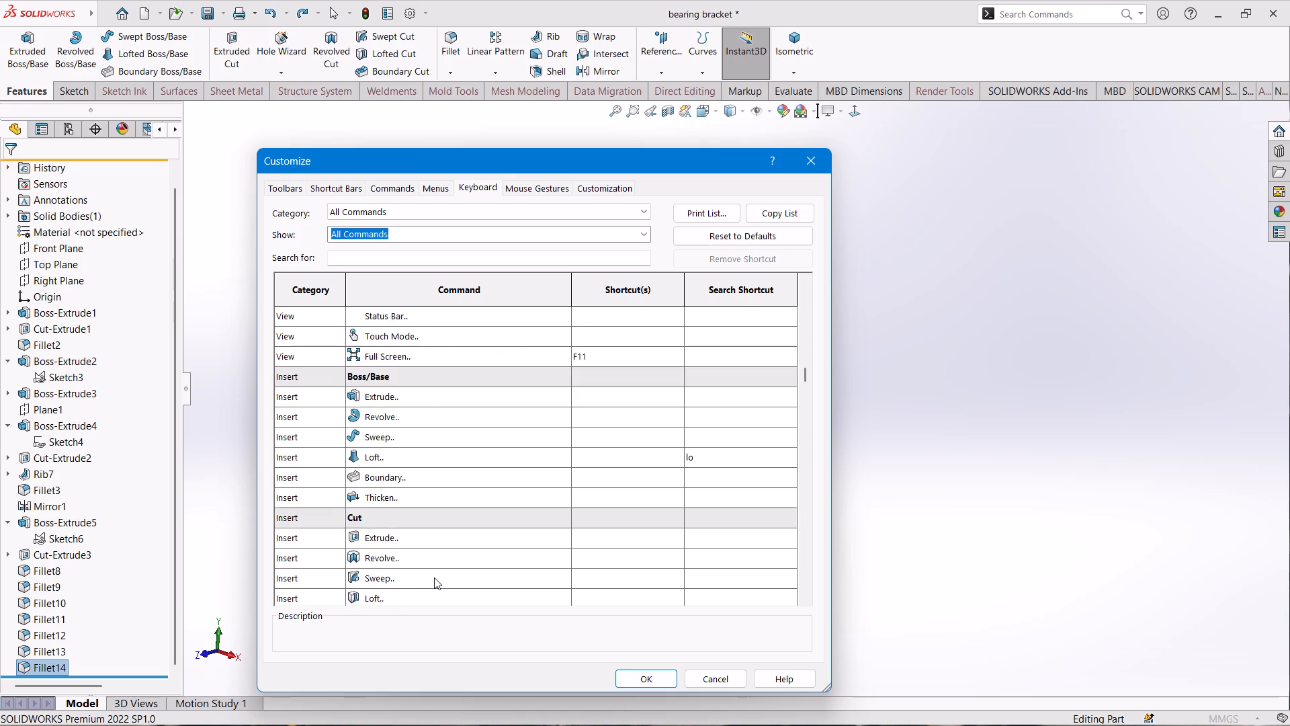
Review the keyboard and search shortcuts of the Insert commands, covering features, patterns, surfaces, reference geometry, sheet metal, weldments, molds and tables.
scroll(434, 577, "down", 5)
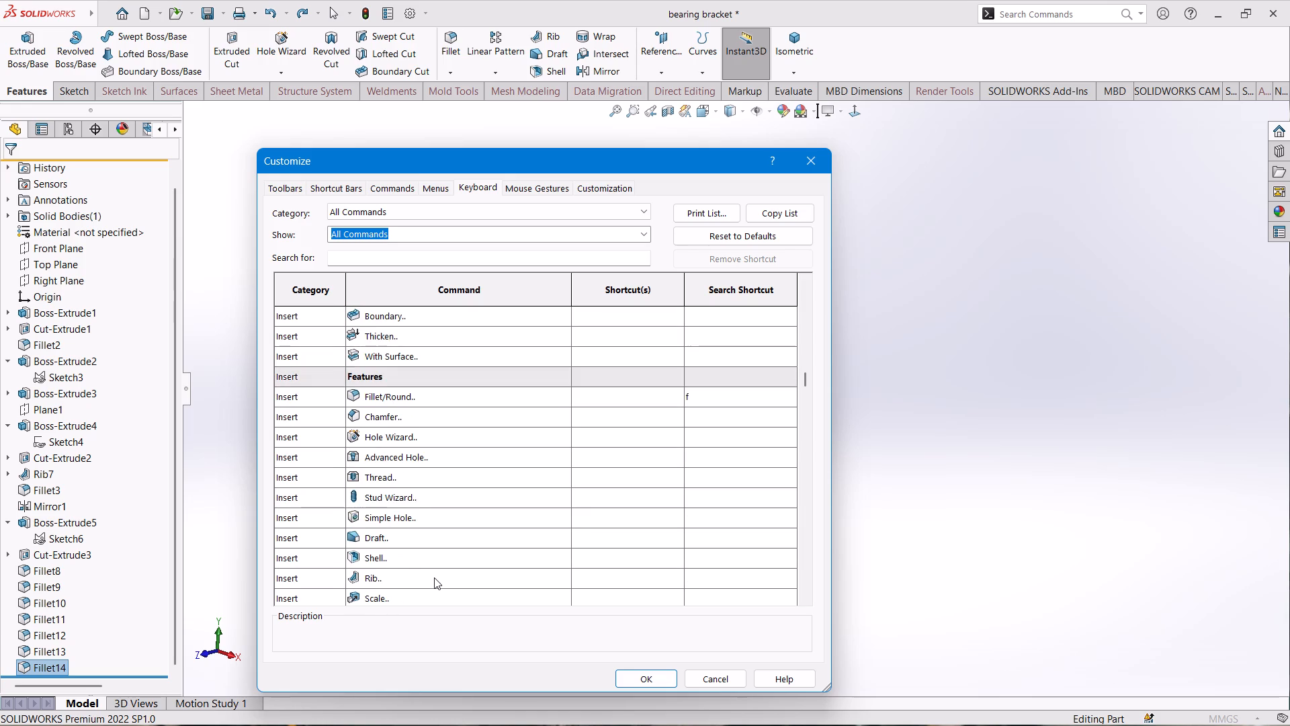
scroll(434, 577, "down", 5)
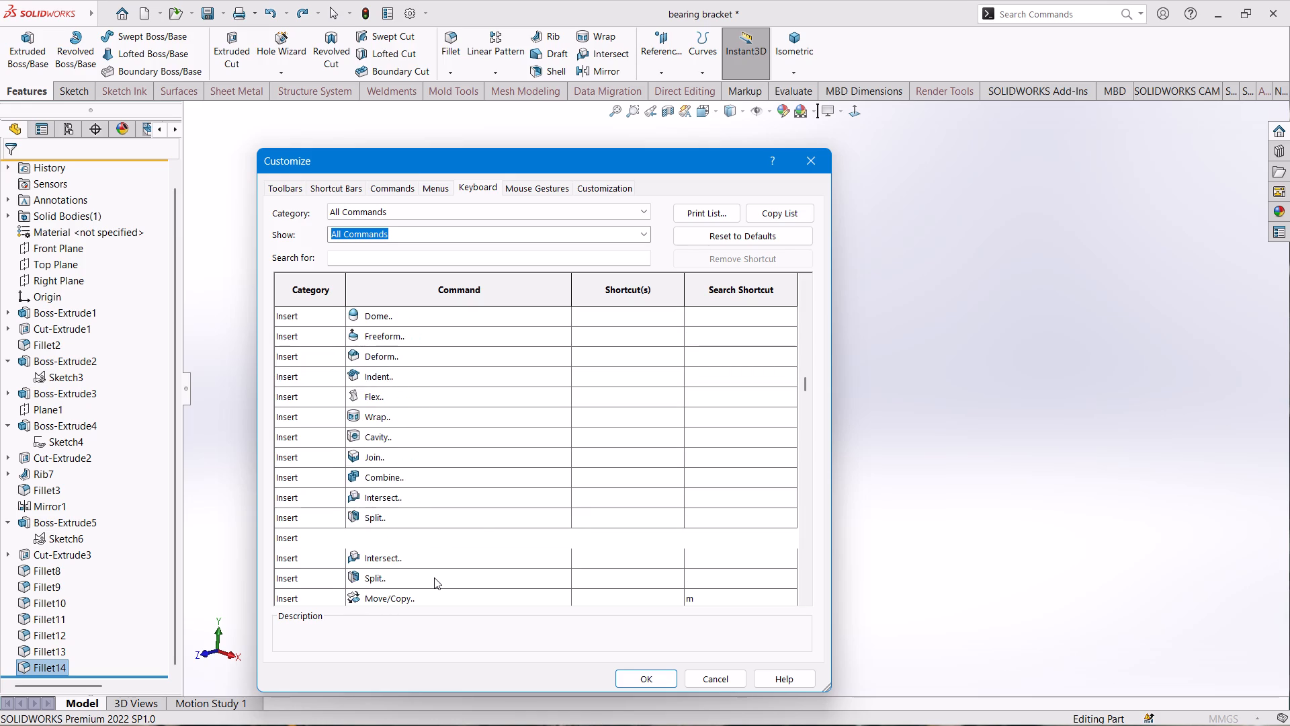
scroll(434, 577, "down", 5)
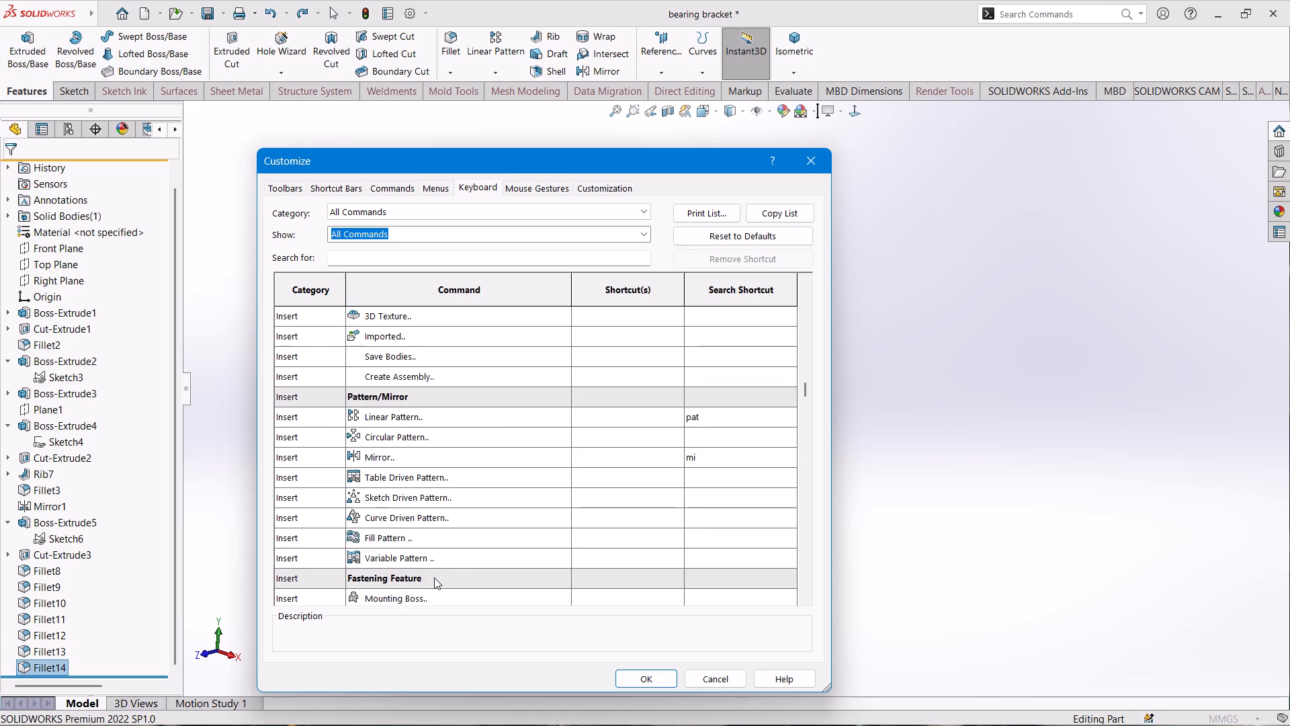
scroll(434, 577, "down", 5)
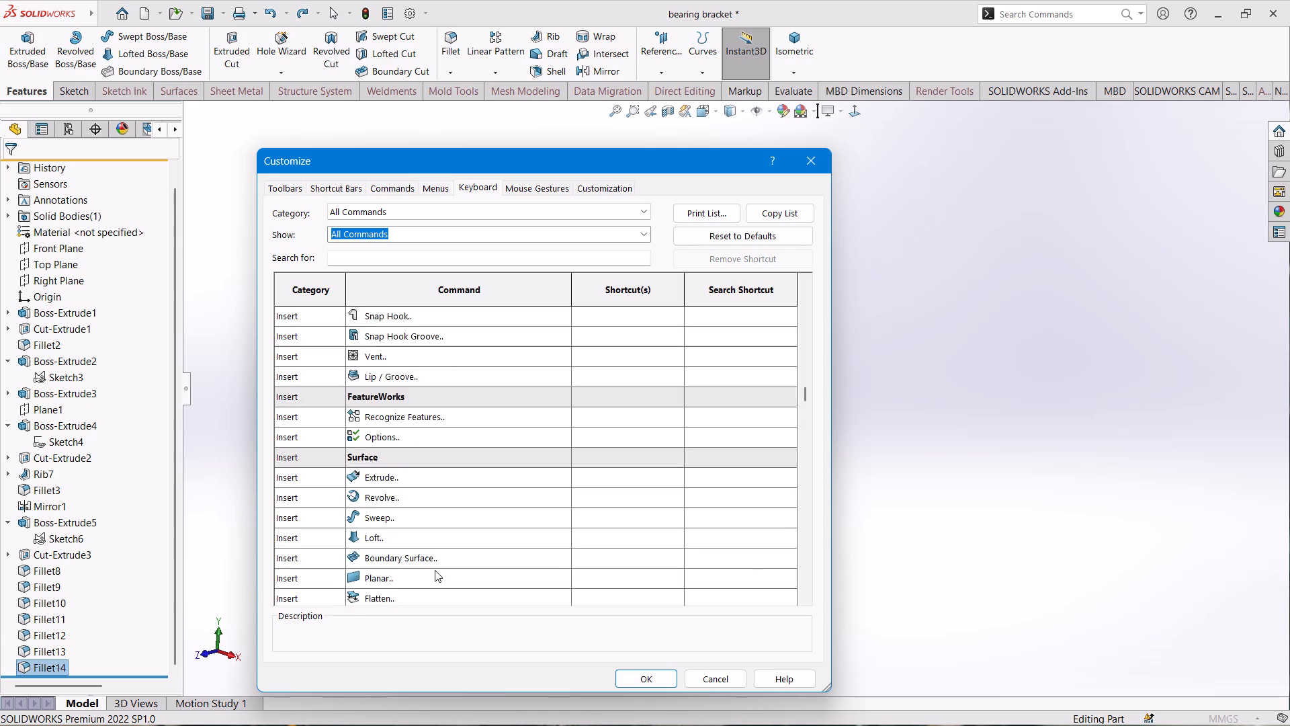
scroll(435, 570, "down", 7)
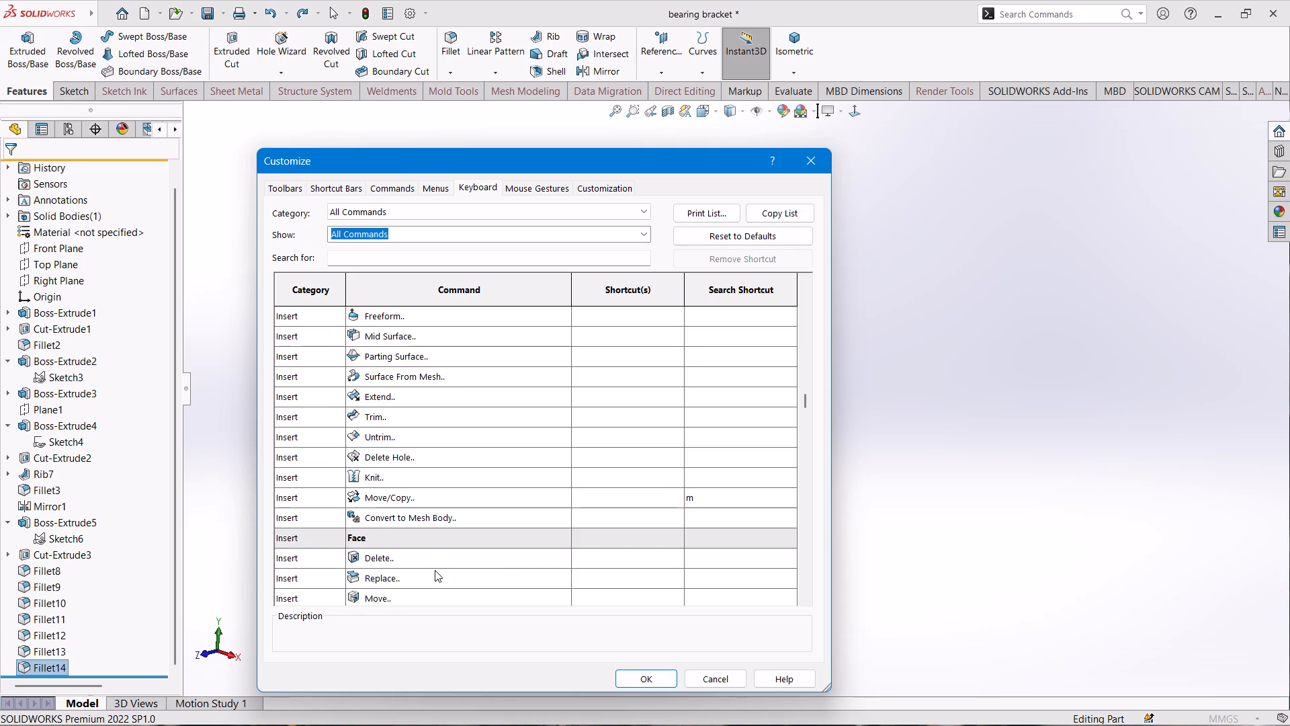
scroll(435, 570, "down", 5)
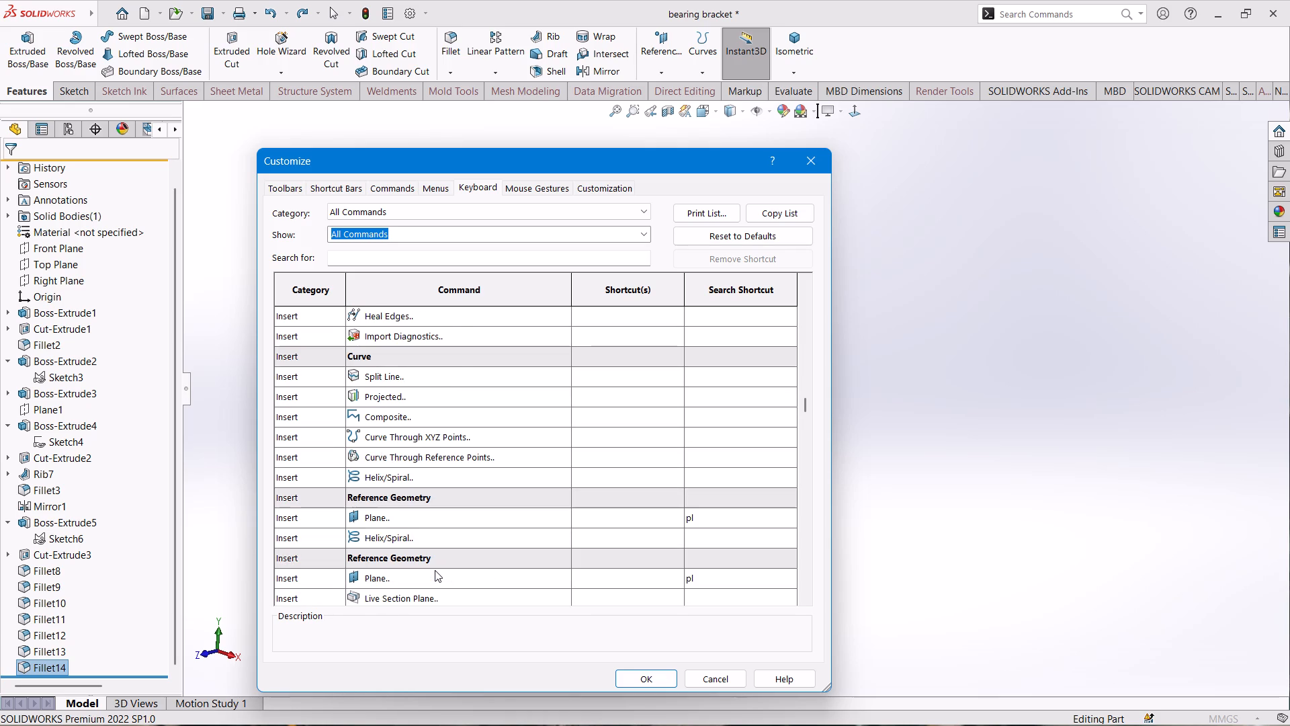
scroll(435, 567, "down", 3)
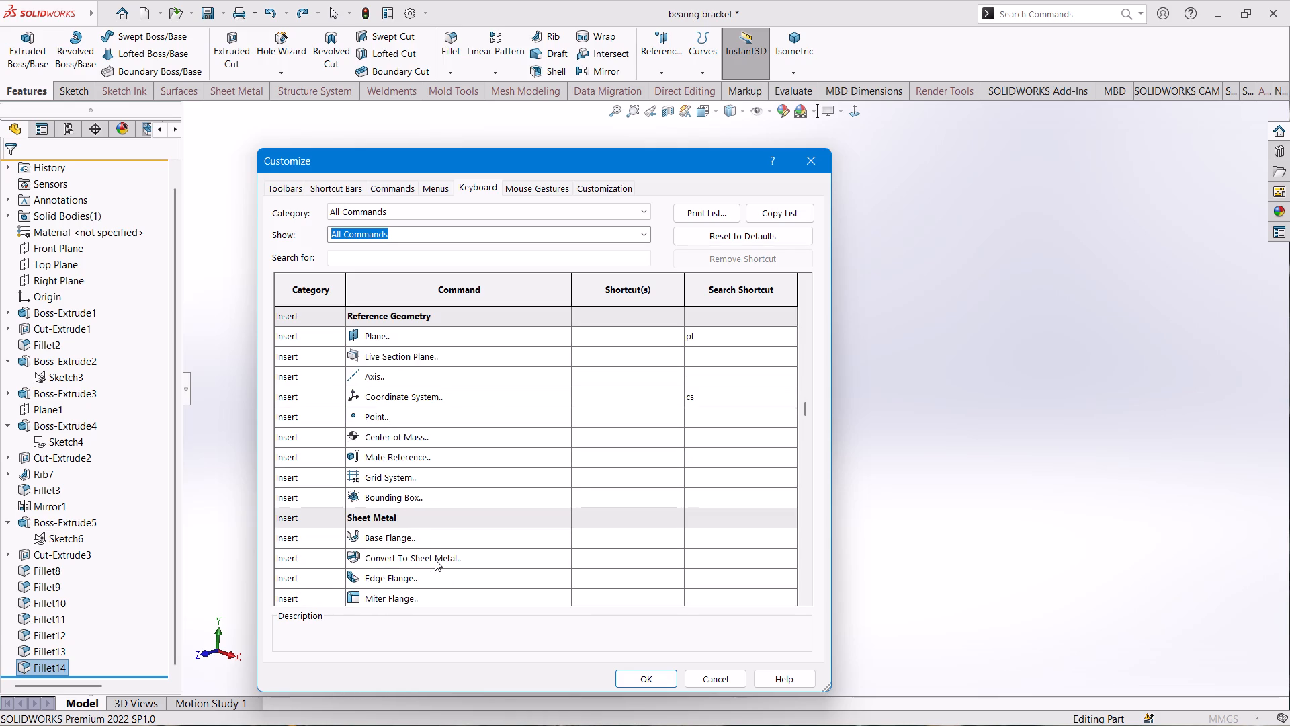
scroll(435, 559, "down", 7)
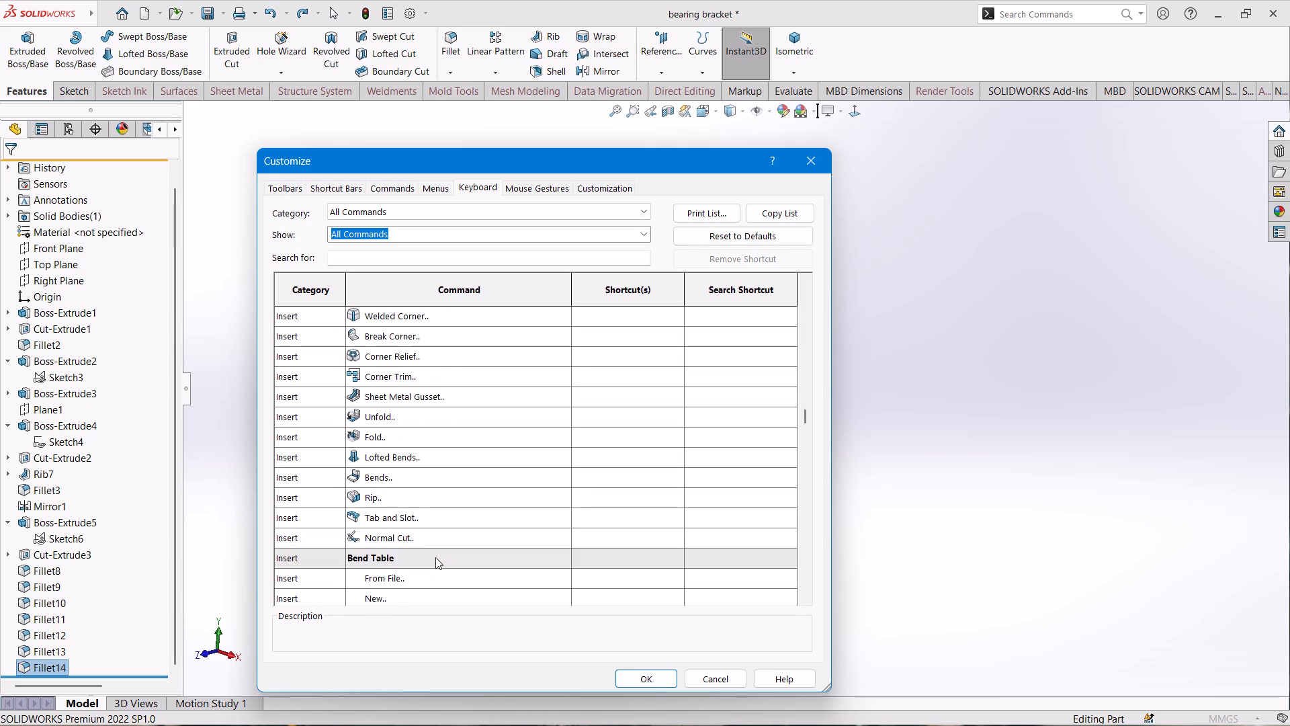
scroll(435, 557, "down", 7)
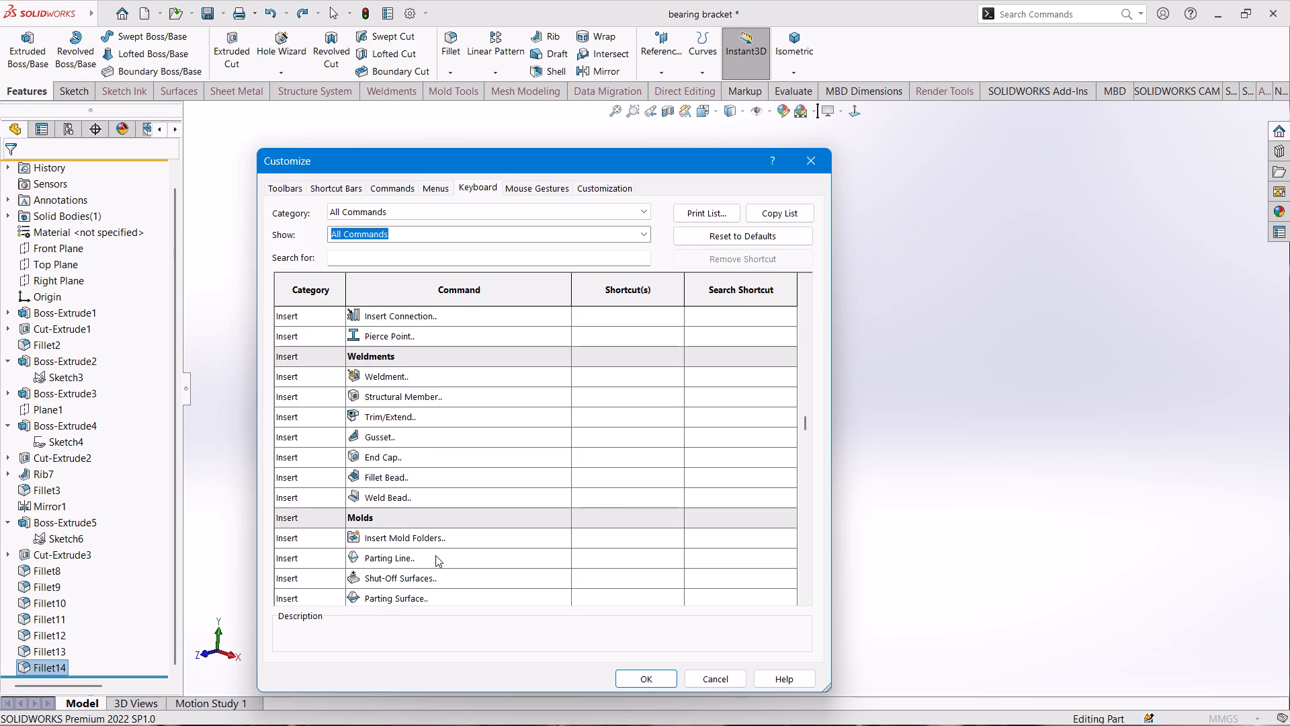
scroll(435, 555, "down", 6)
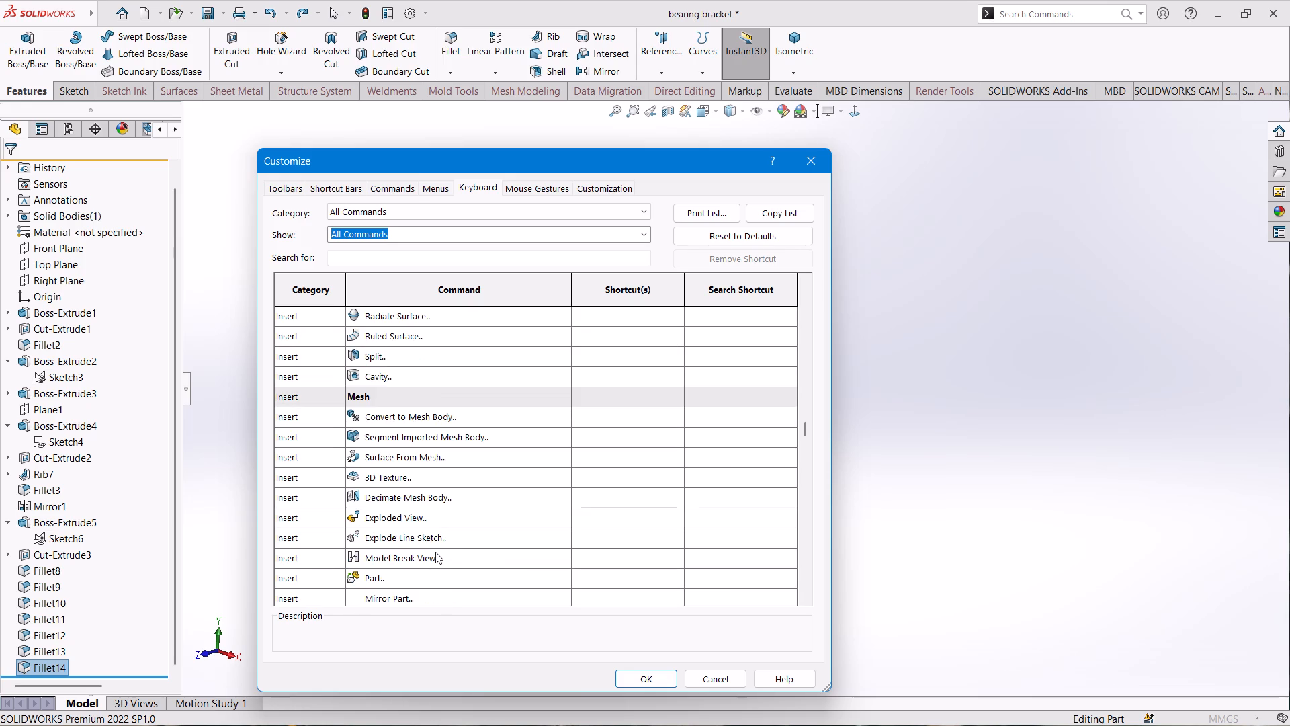
scroll(435, 549, "down", 6)
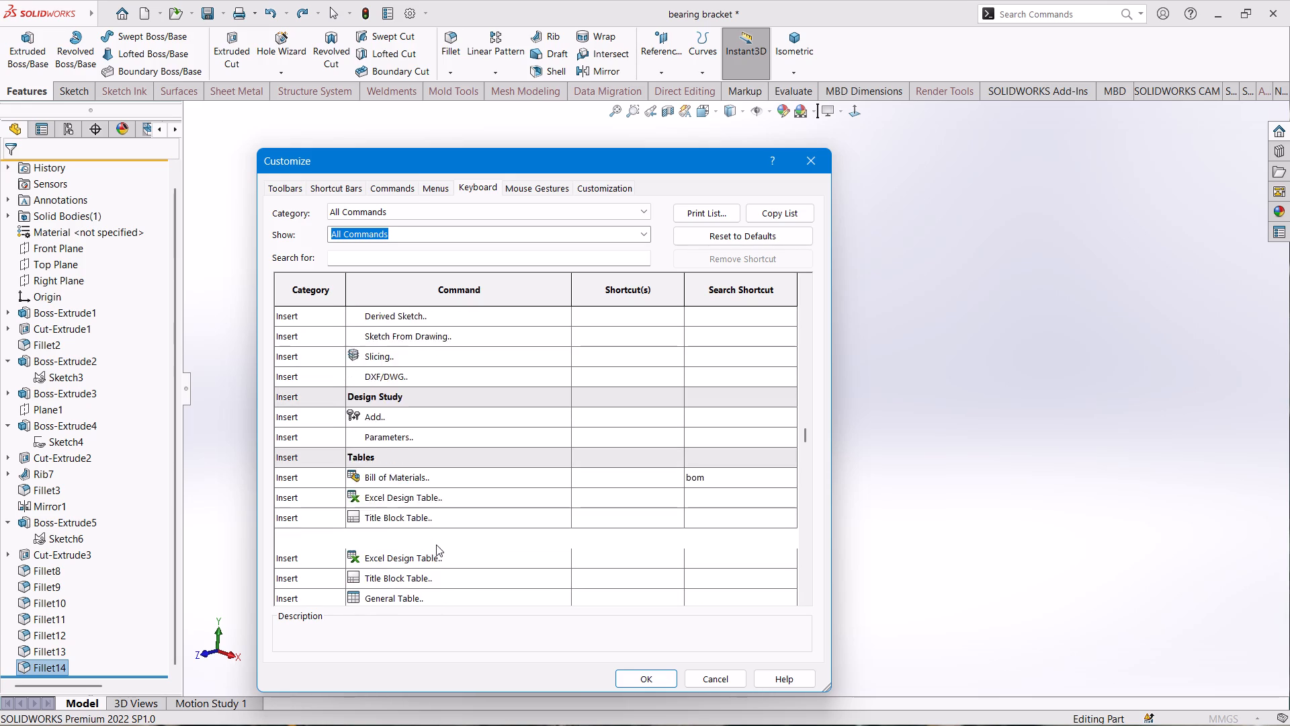
scroll(436, 544, "down", 7)
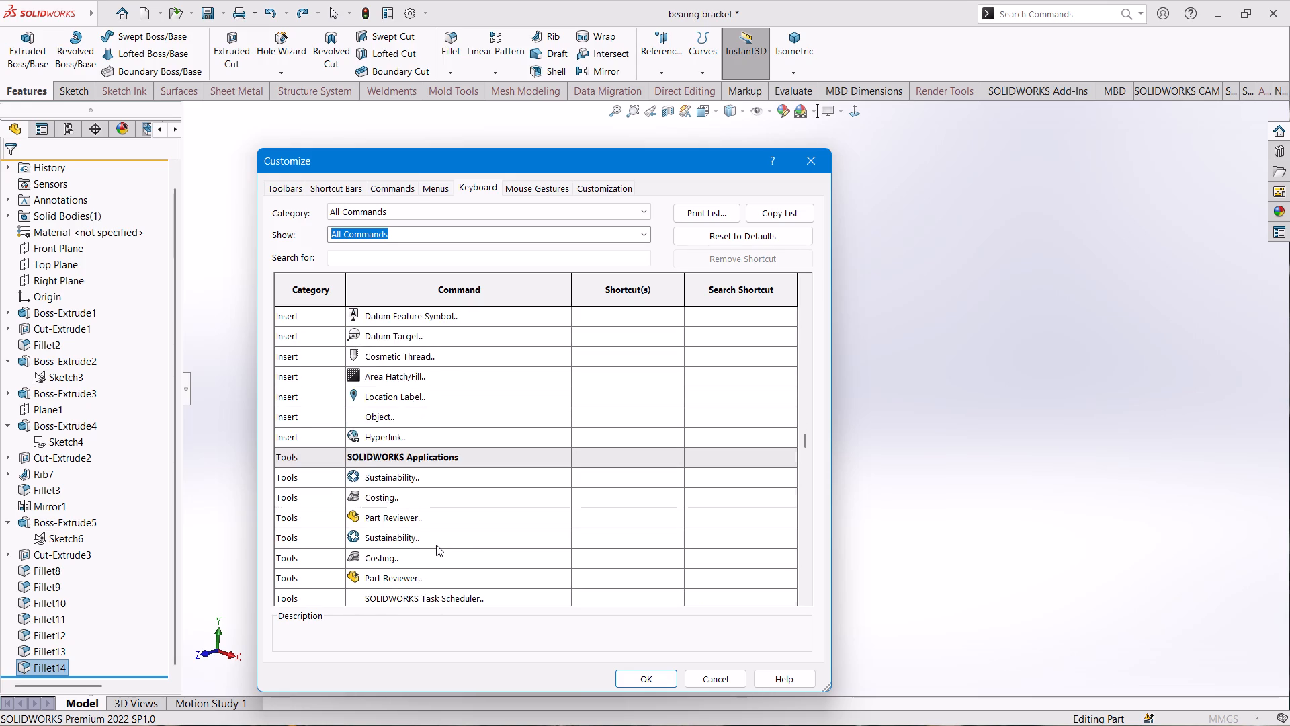
Review the shortcut assignments of the Tools commands, including the SOLIDWORKS applications and the milling and turning operations.
scroll(436, 544, "down", 15)
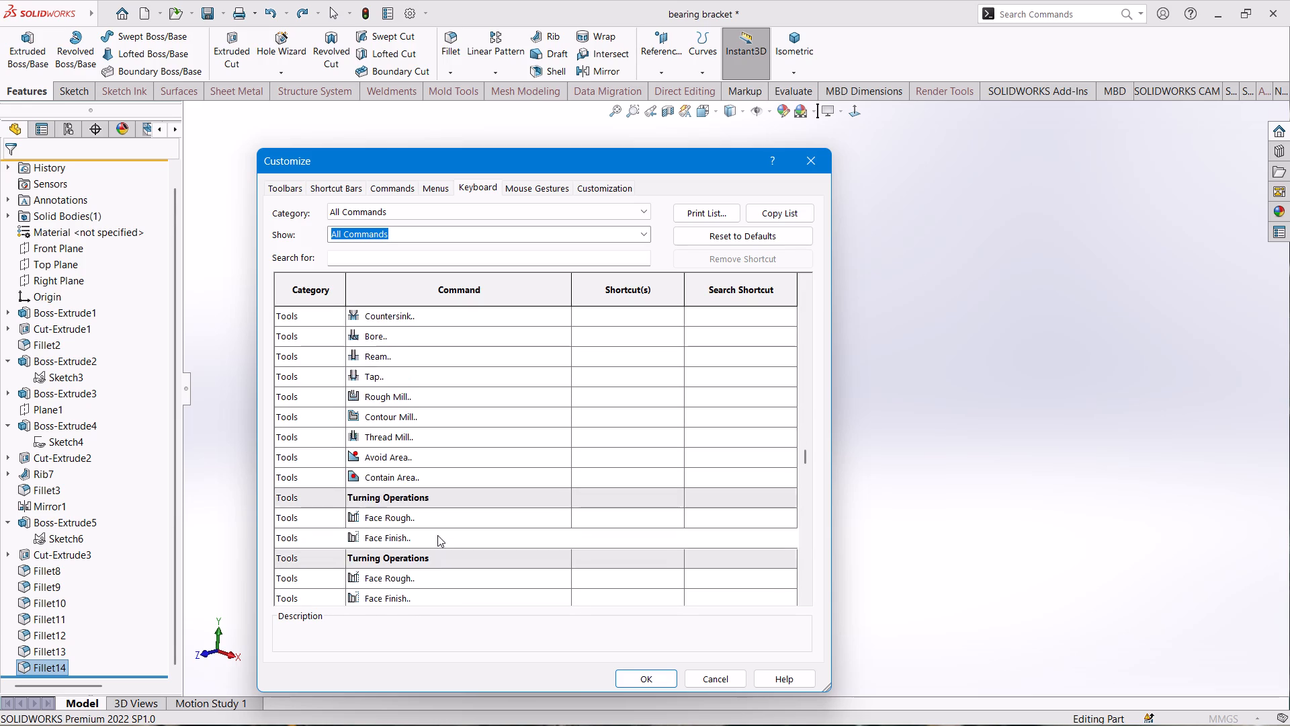
scroll(437, 535, "down", 7)
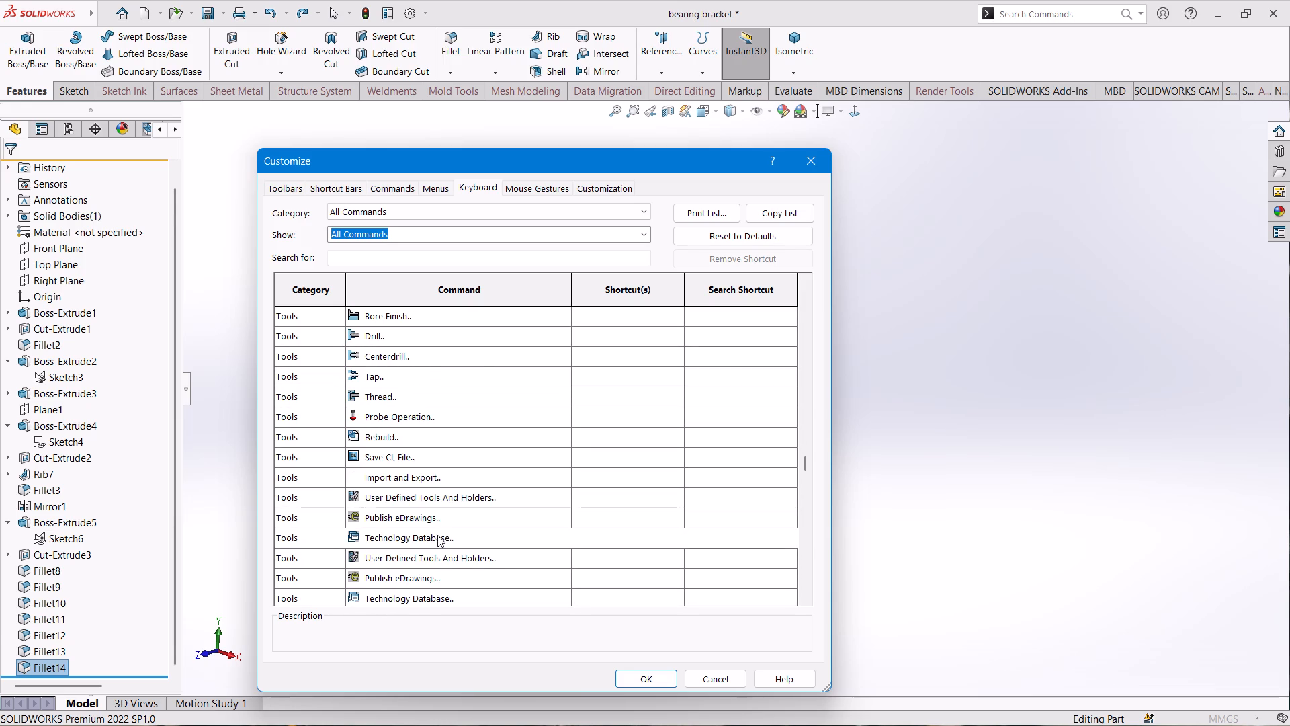
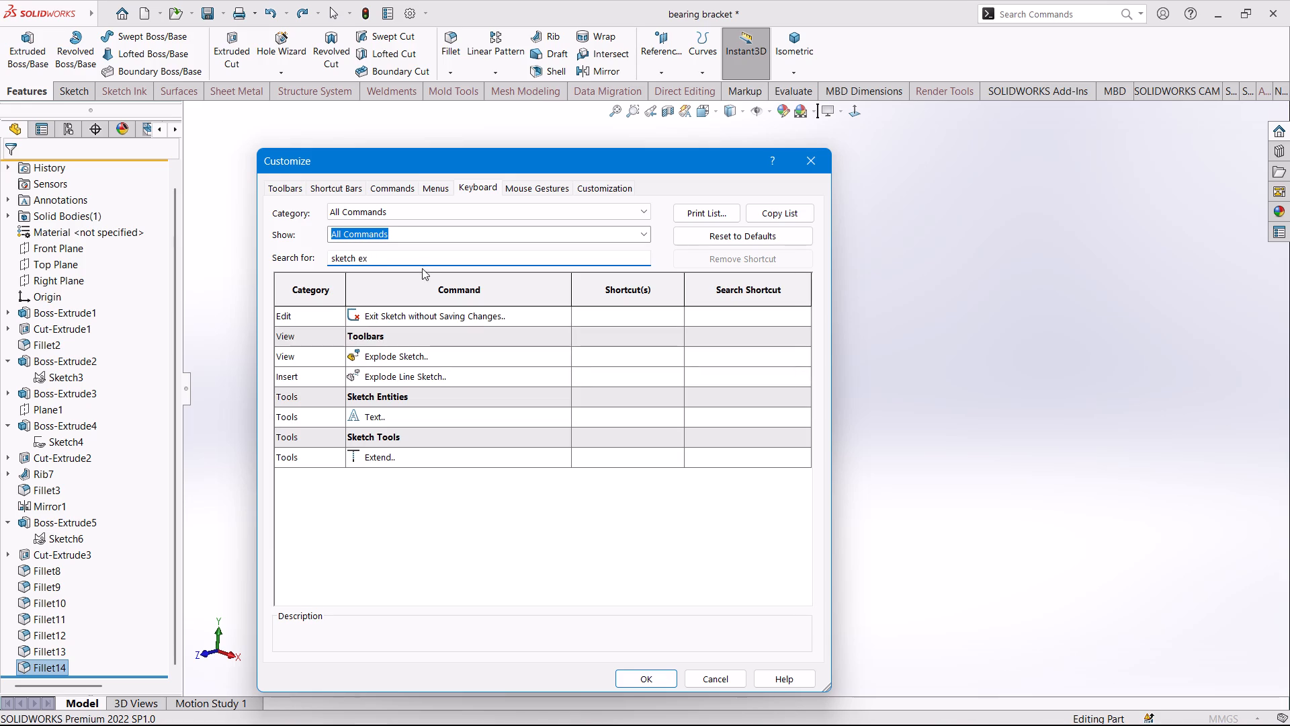
Select the Exit Sketch without Saving Changes command among the shortcut search results for "sketch ex".
left_click(409, 317)
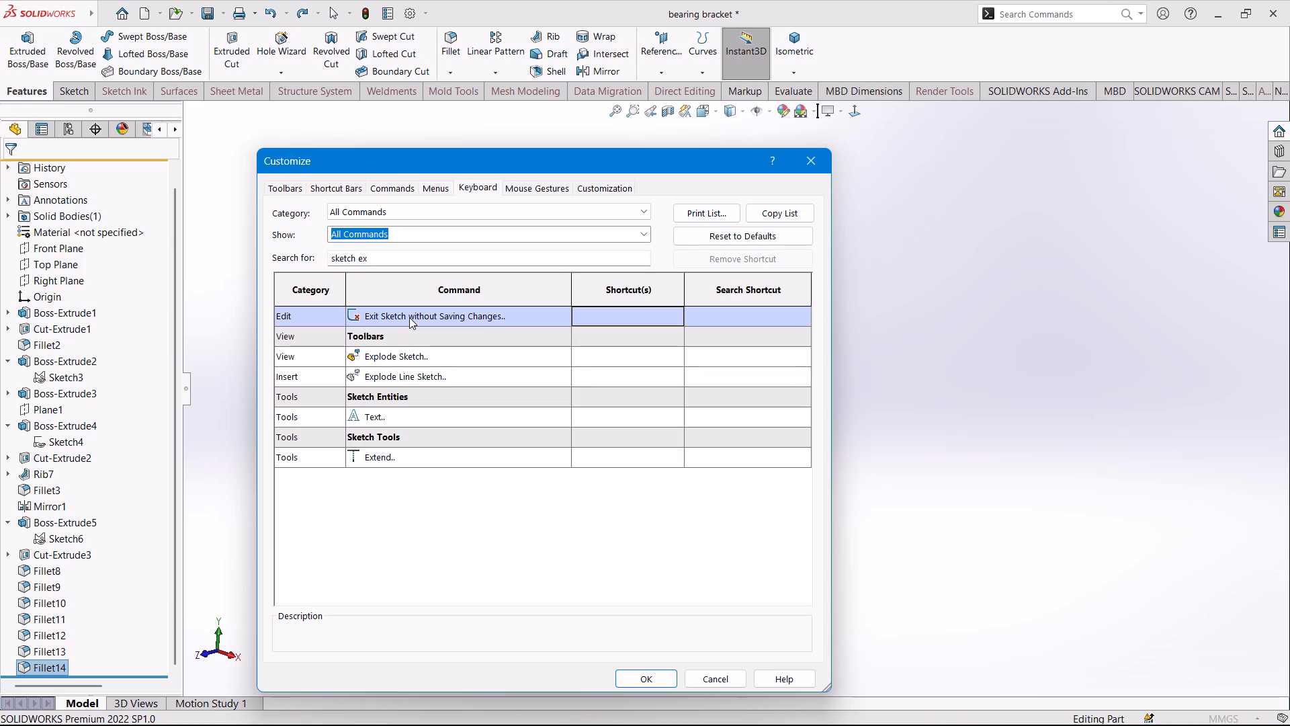
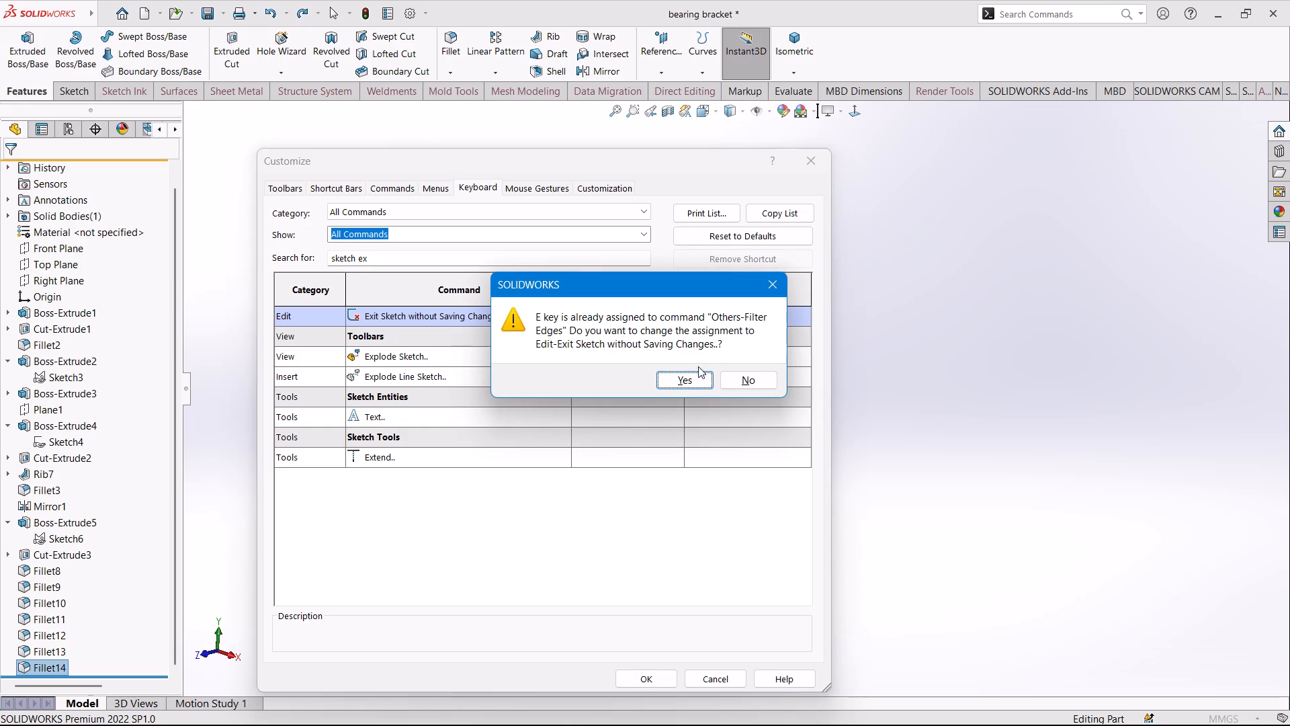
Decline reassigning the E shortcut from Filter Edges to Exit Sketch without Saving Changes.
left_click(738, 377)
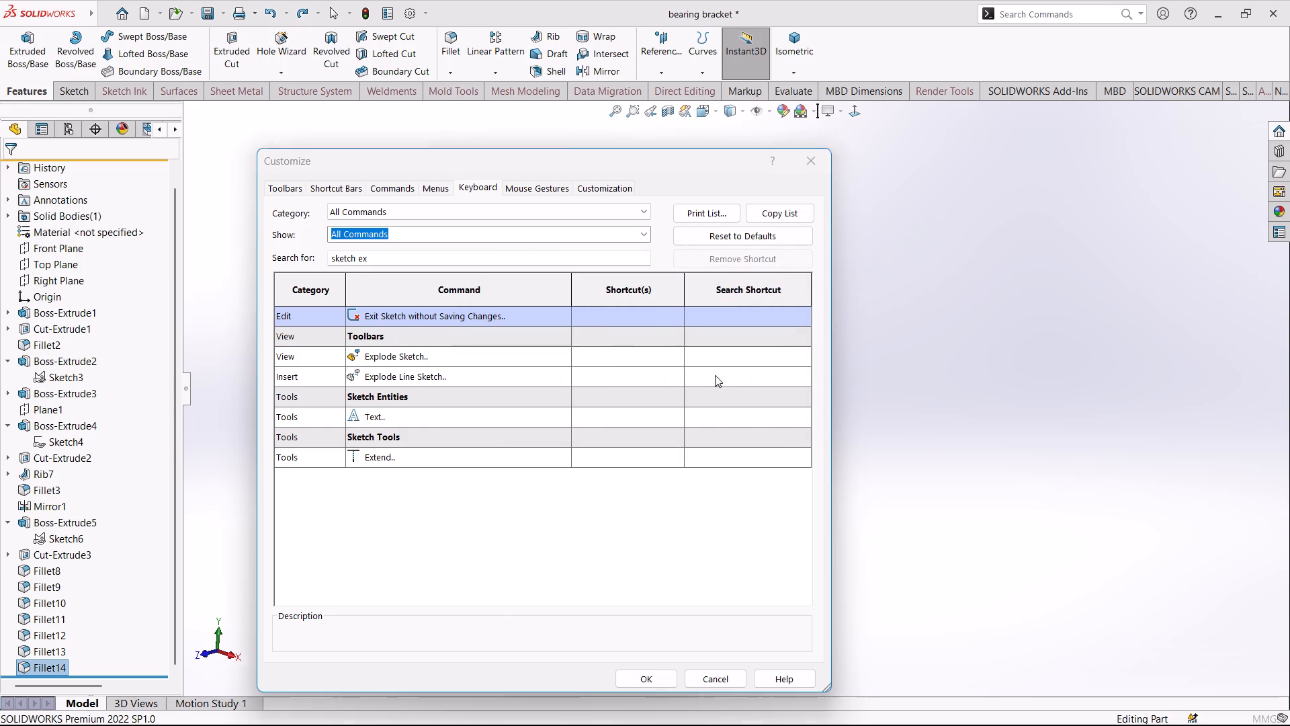
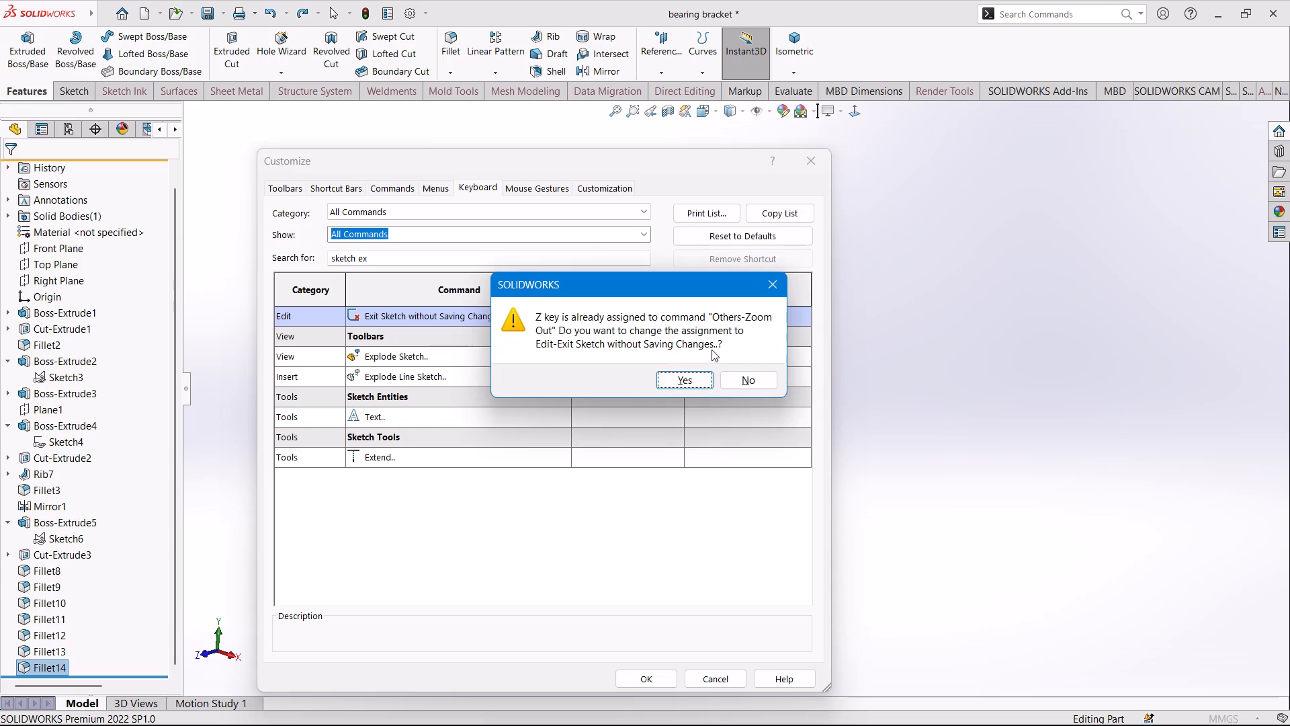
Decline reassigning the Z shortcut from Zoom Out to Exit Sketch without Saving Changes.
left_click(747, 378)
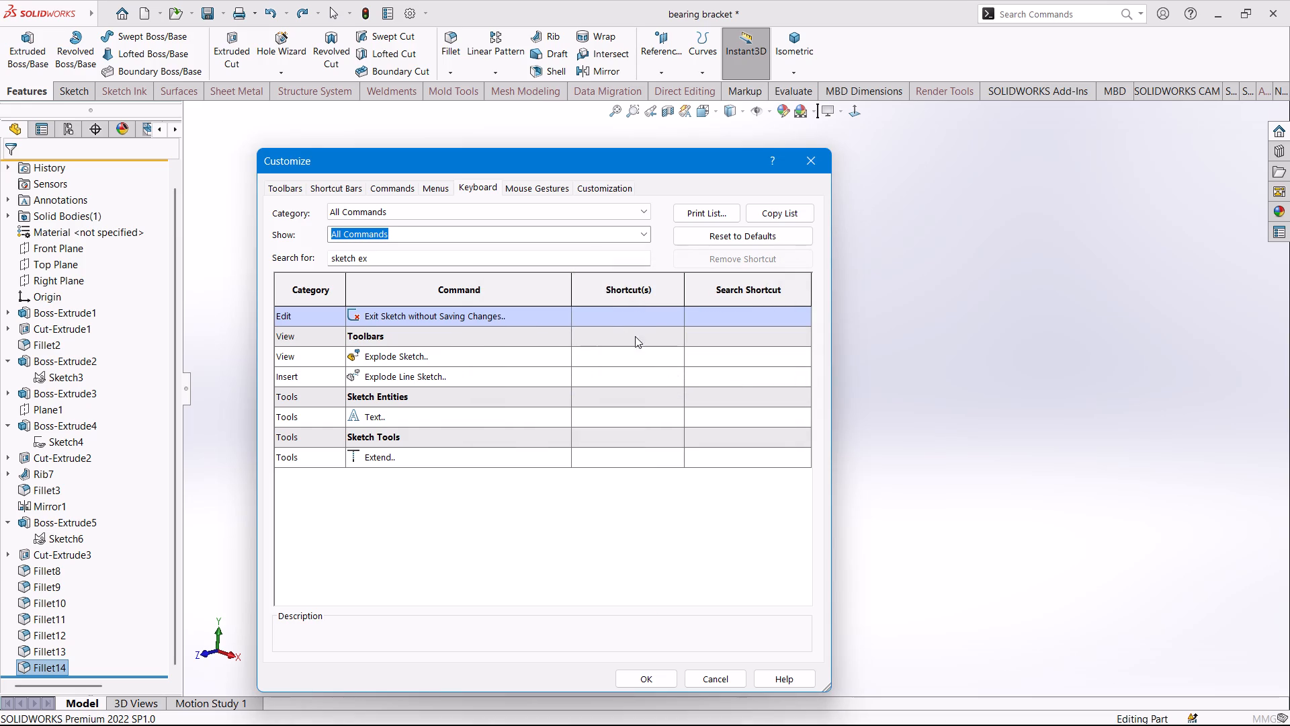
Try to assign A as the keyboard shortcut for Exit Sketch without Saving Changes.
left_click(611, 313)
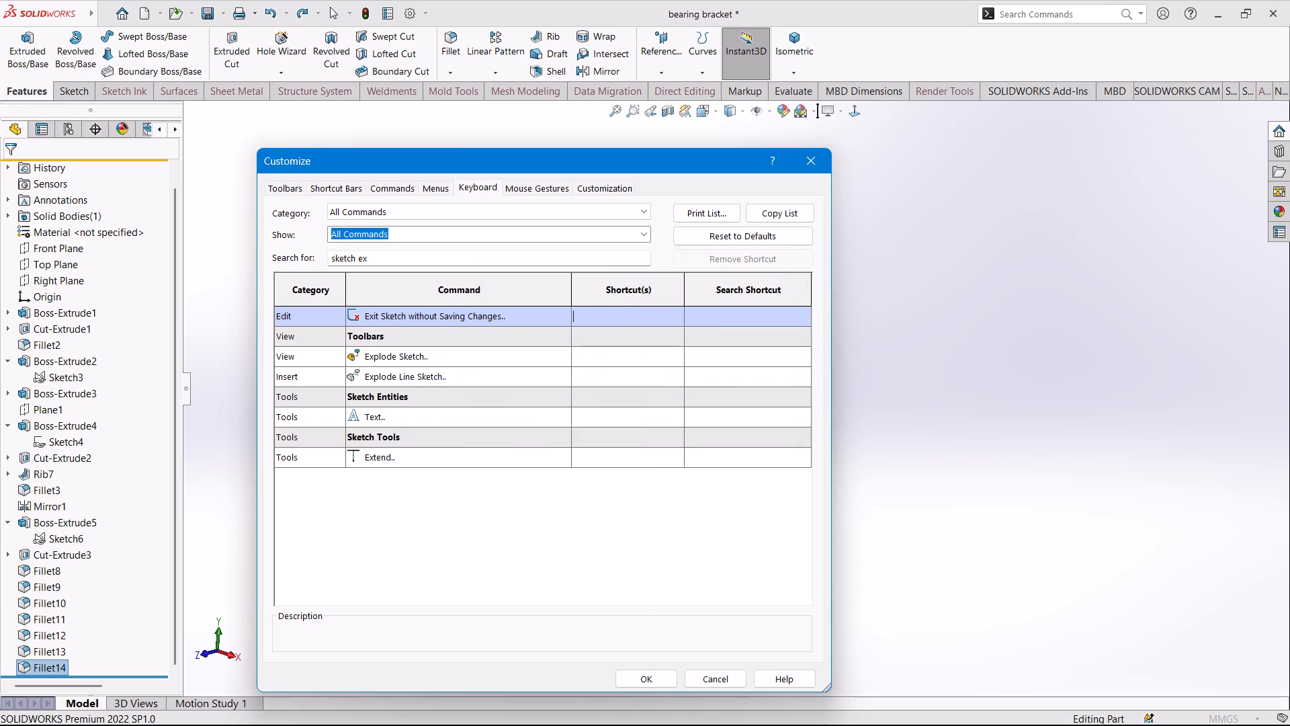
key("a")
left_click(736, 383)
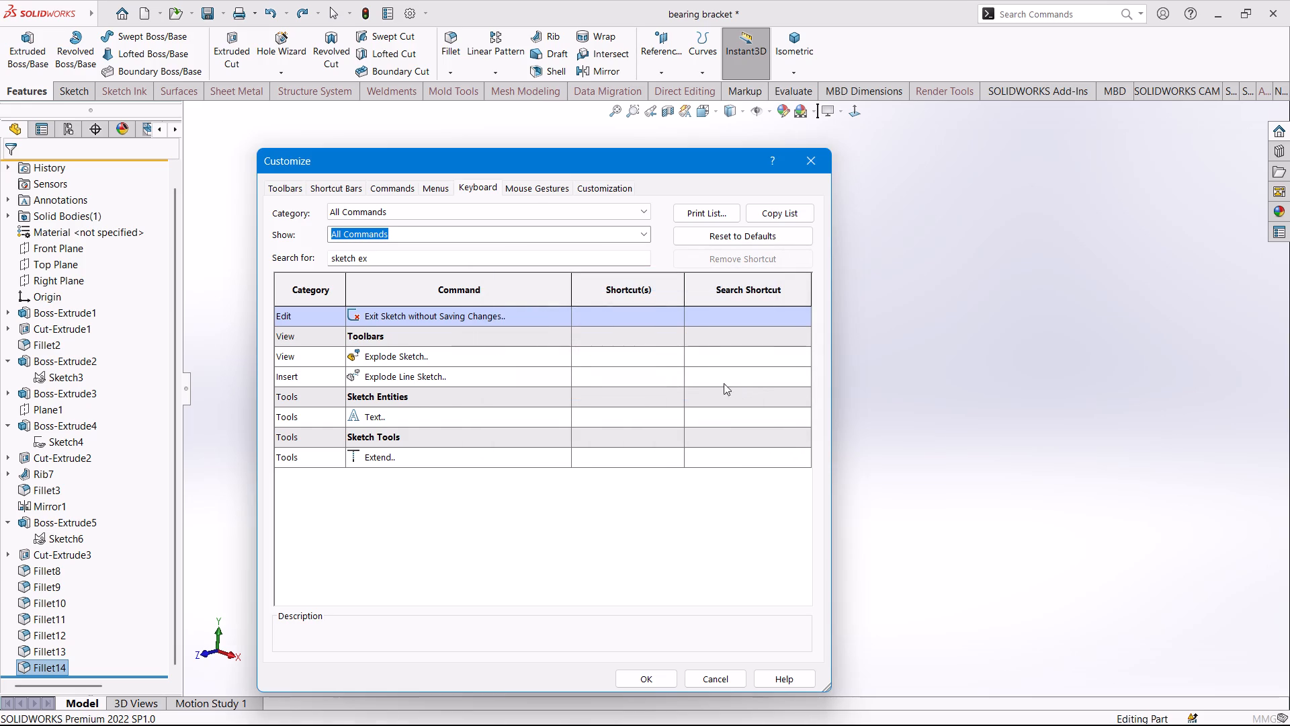
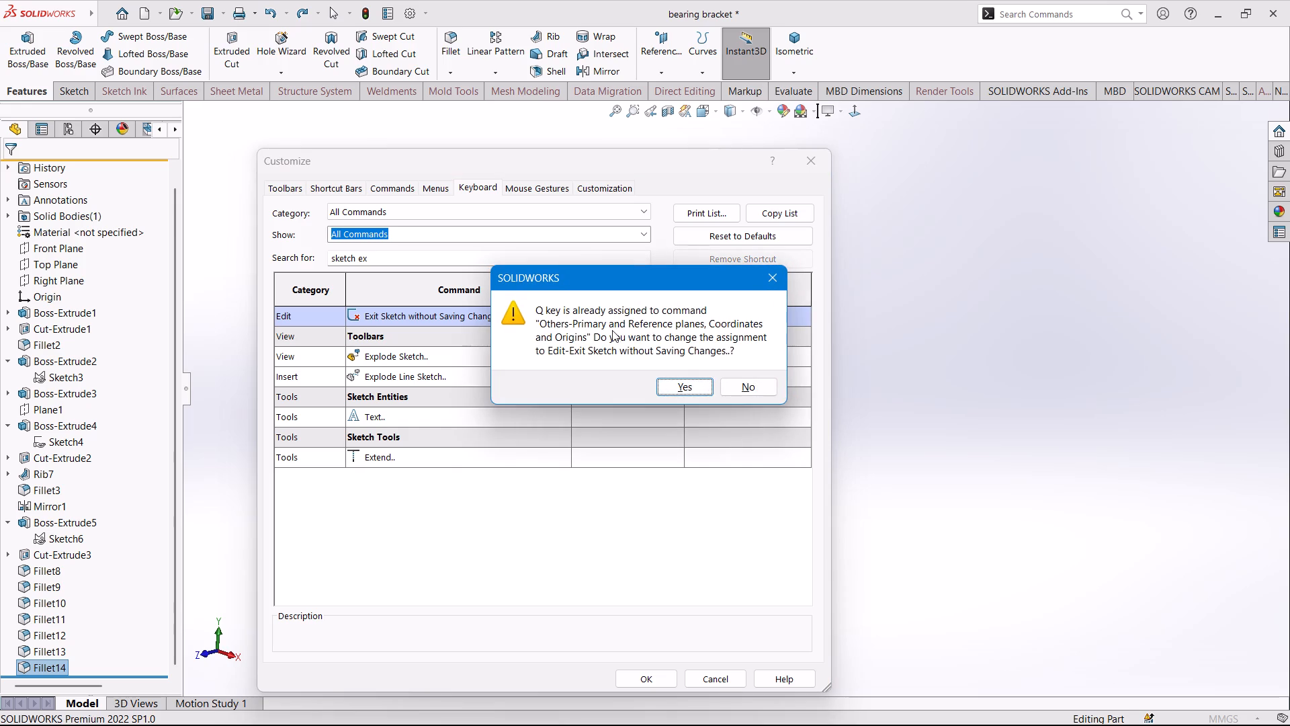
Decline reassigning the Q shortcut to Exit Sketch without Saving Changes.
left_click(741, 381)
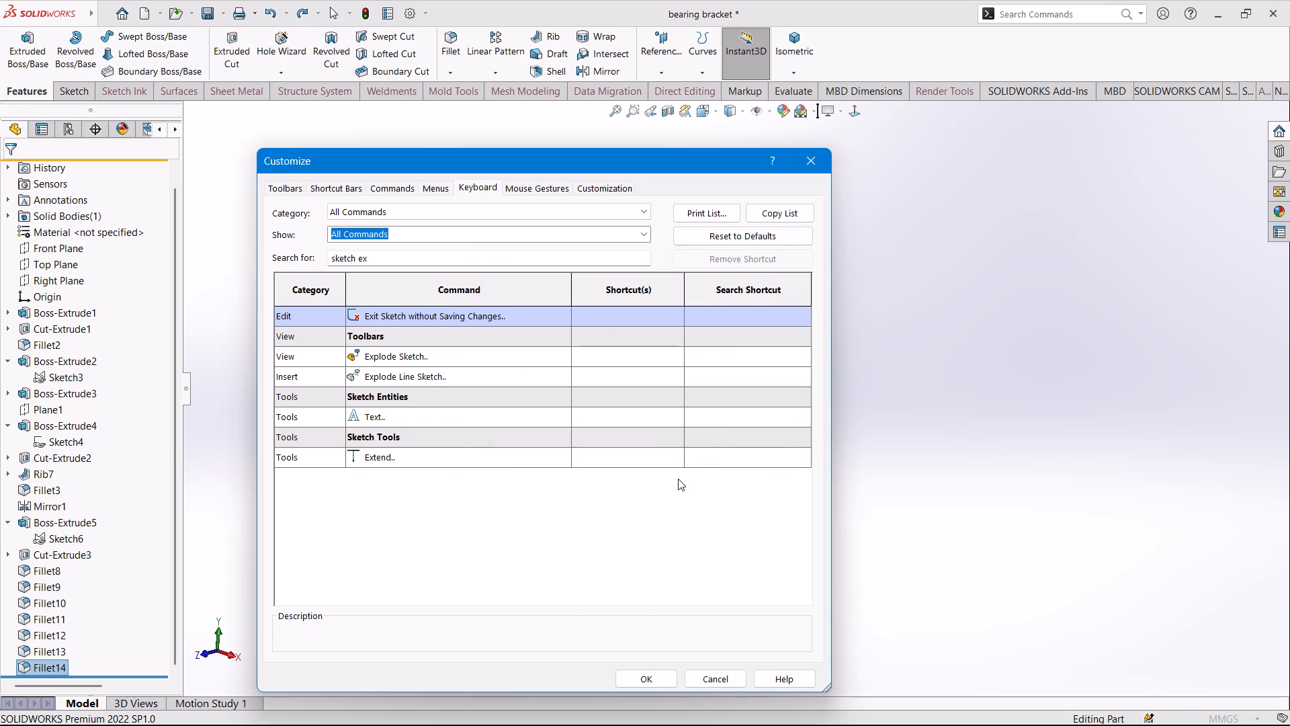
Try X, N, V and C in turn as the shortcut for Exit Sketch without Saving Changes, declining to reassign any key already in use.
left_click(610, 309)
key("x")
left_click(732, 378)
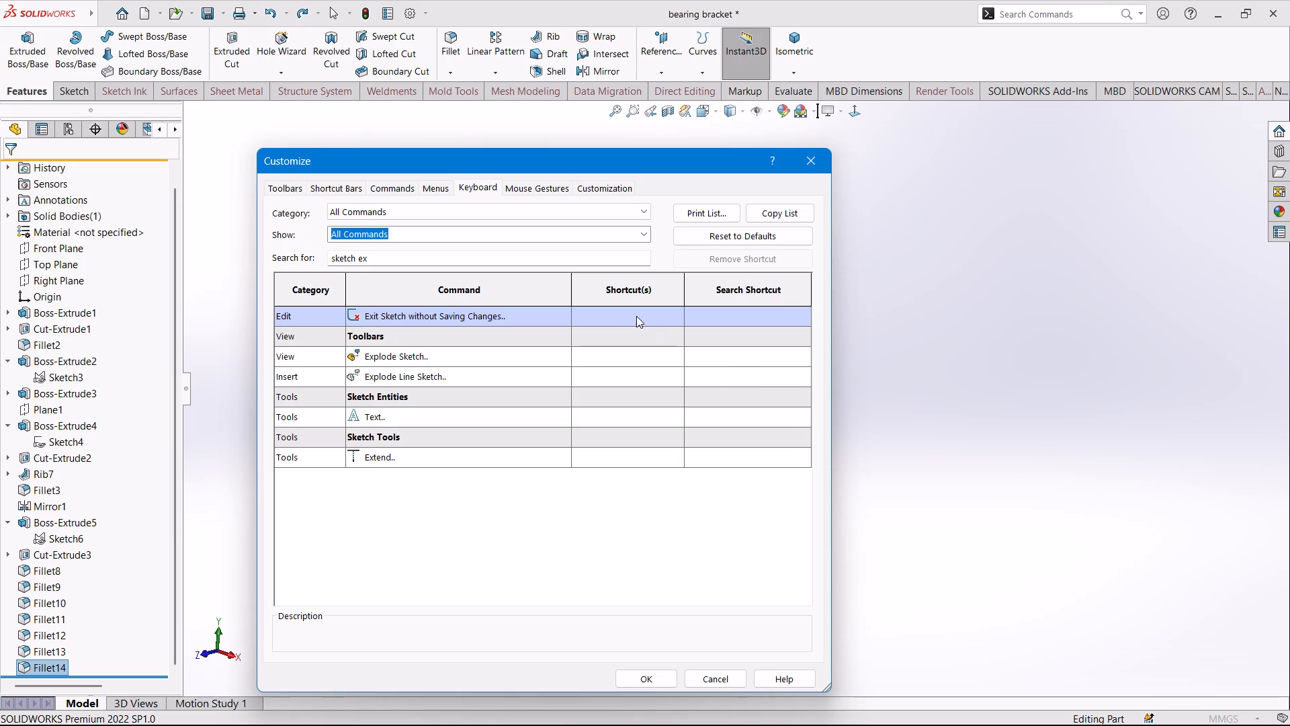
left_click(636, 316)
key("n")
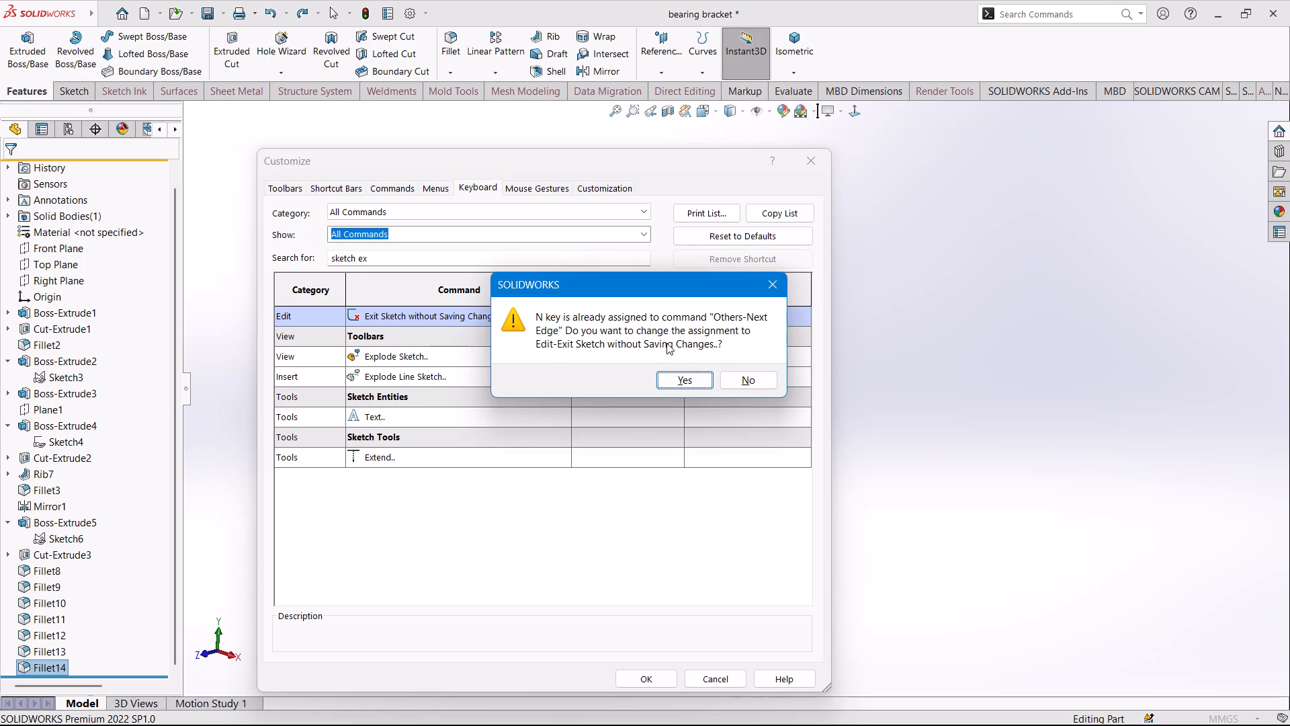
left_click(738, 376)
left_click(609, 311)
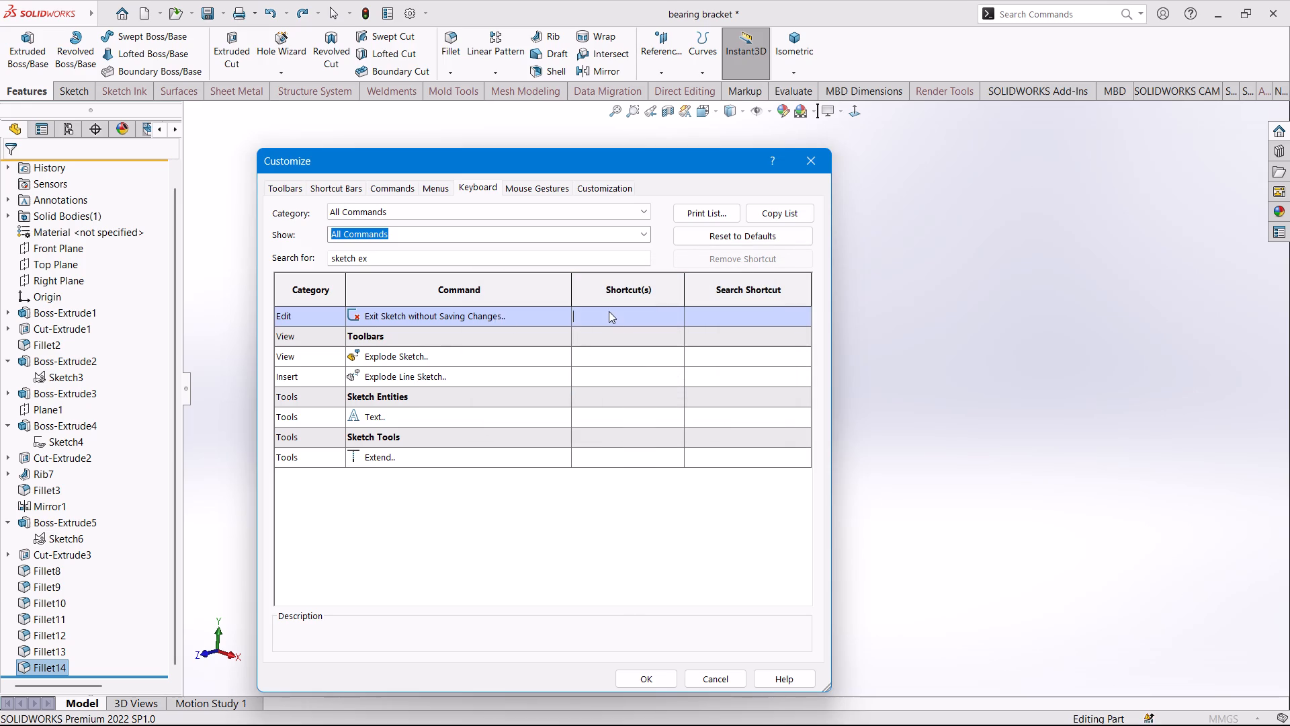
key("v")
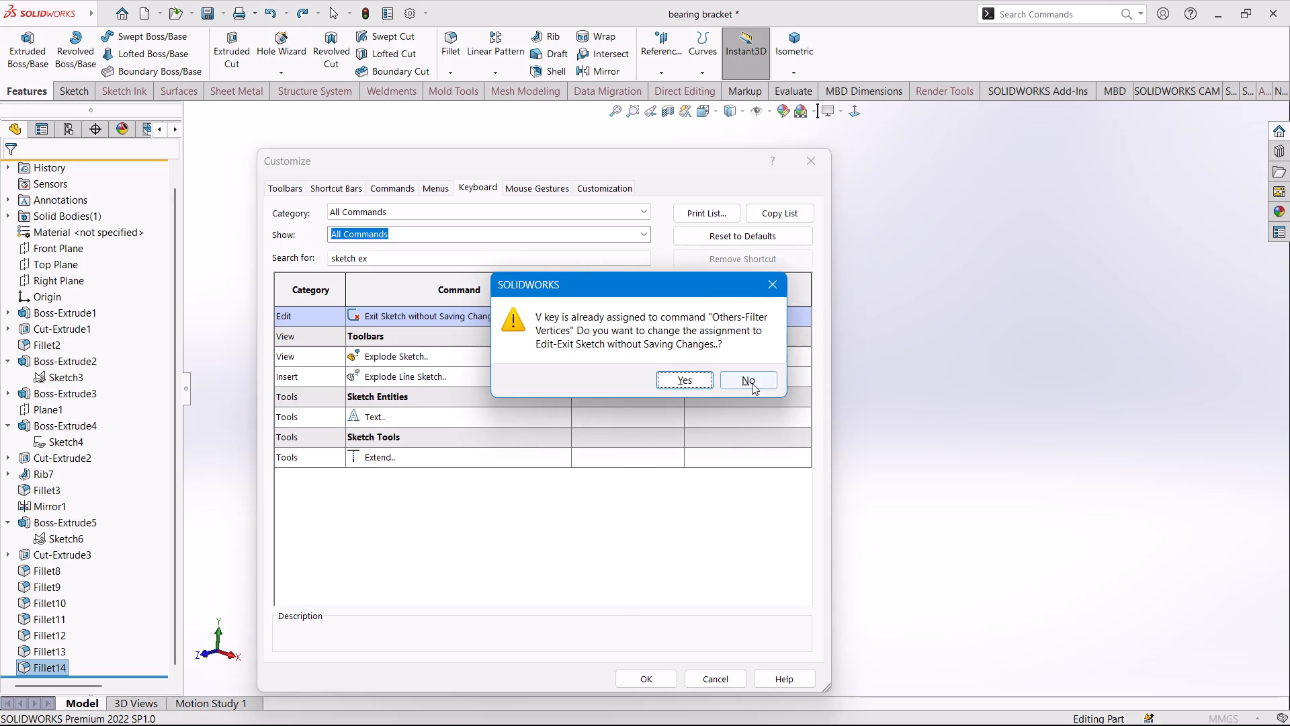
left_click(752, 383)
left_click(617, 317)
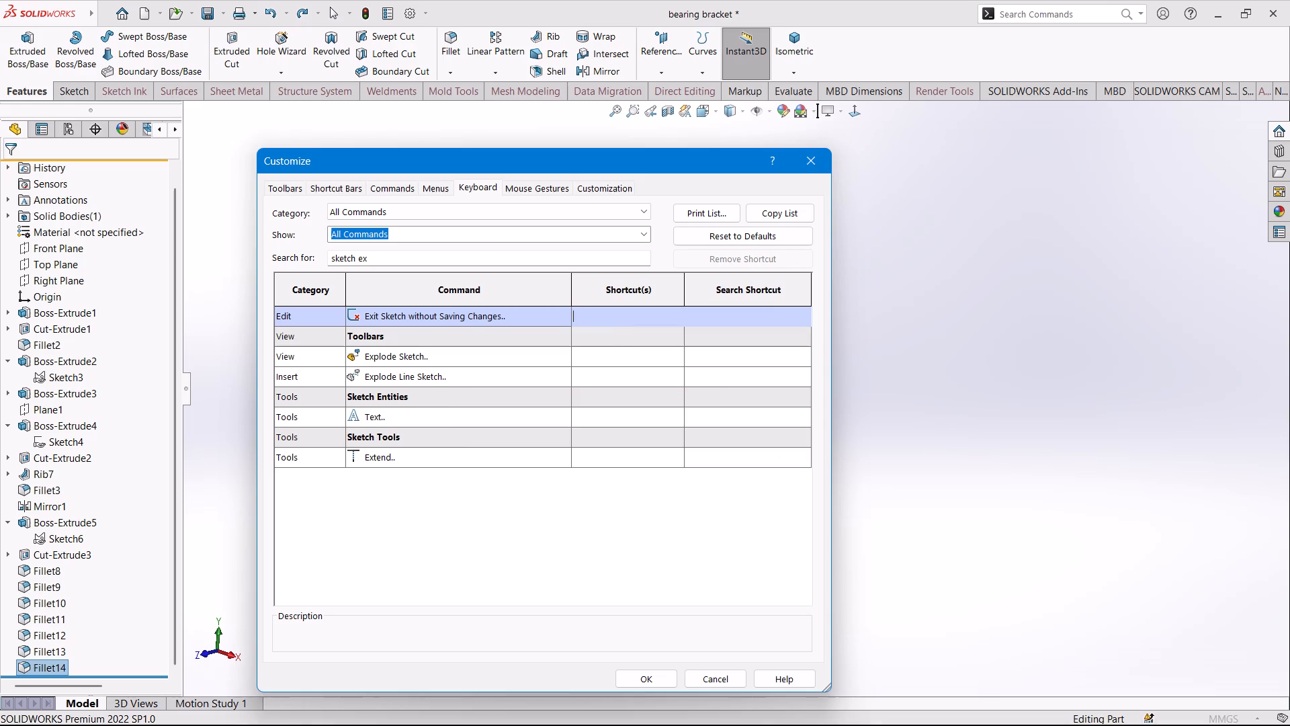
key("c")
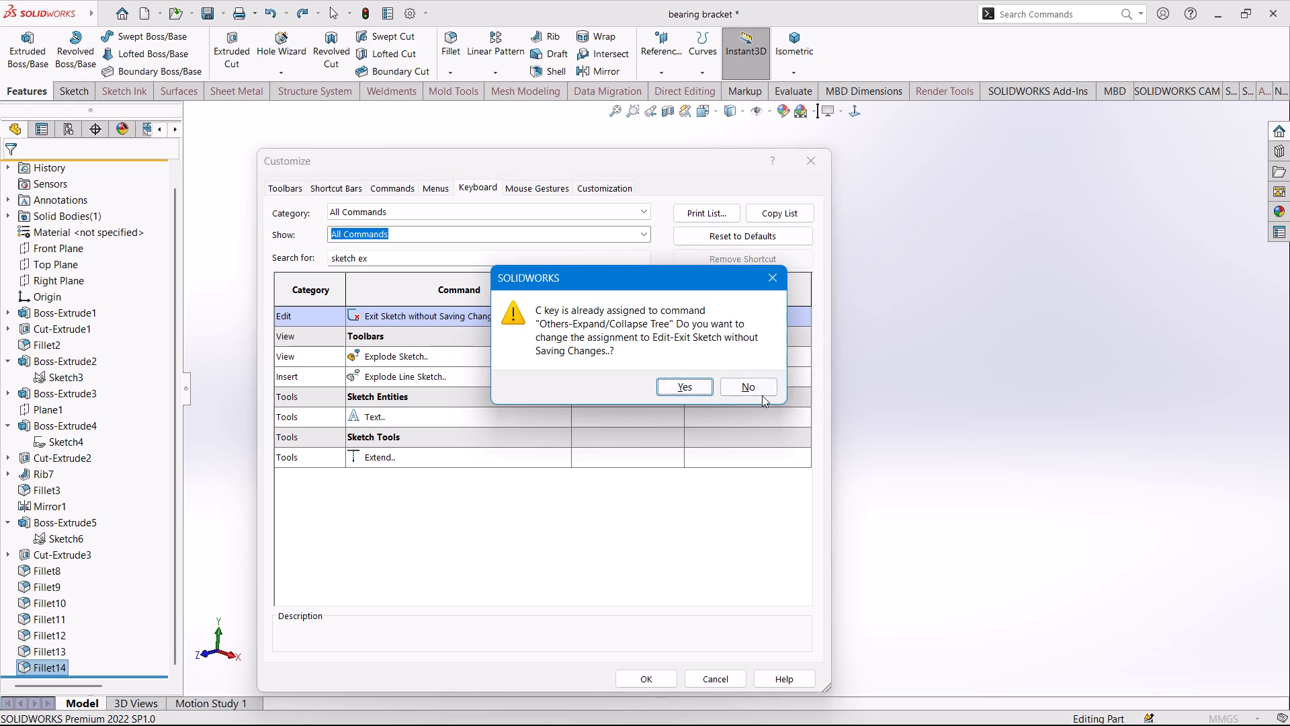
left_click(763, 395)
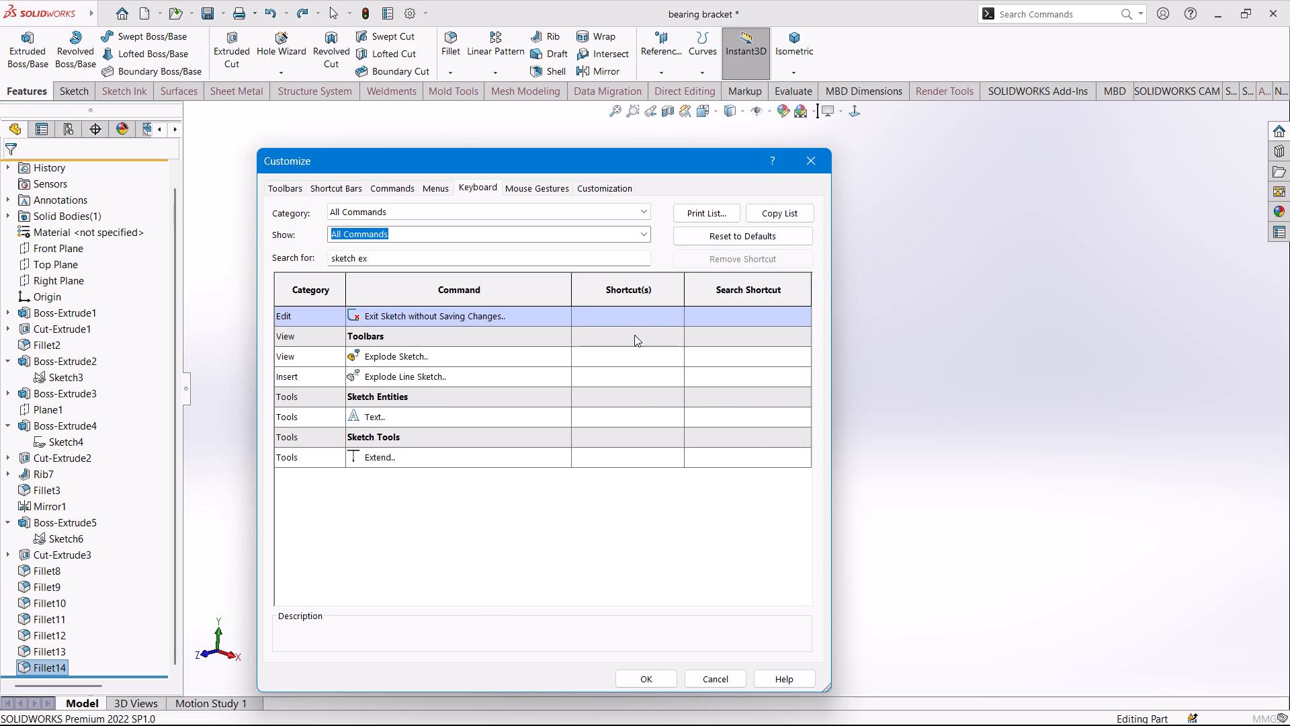
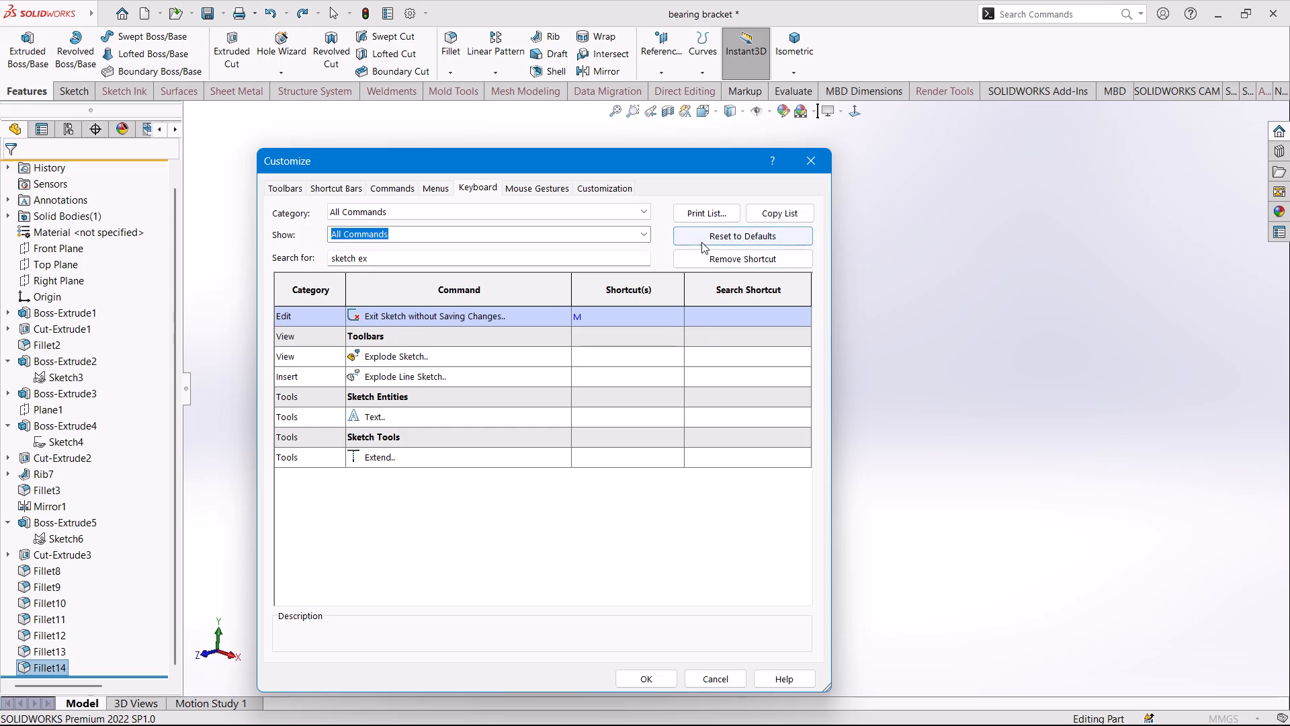
Accept the interface customization, keeping M as the shortcut for Exit Sketch without Saving Changes.
left_click(660, 681)
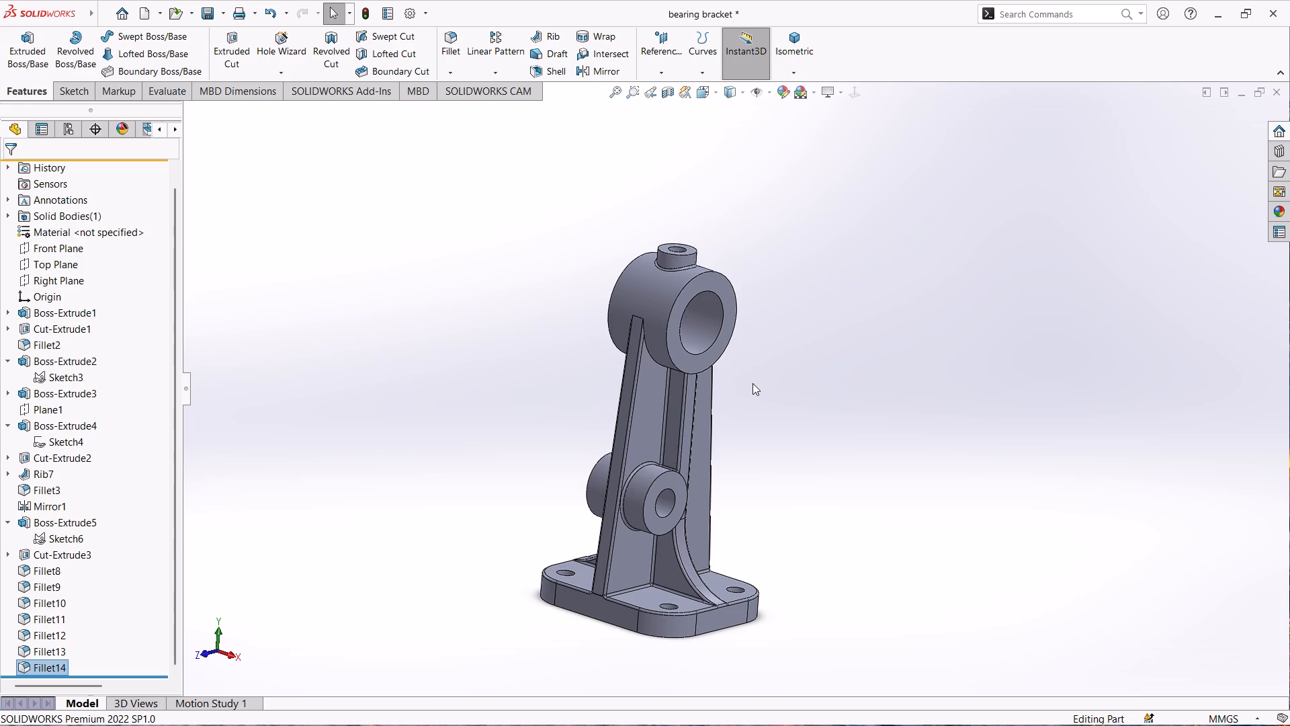
Examine the filleted bearing bracket up close and from different sides, including its bosses, ribs and base.
scroll(752, 383, "down", 3)
scroll(752, 383, "up", 2)
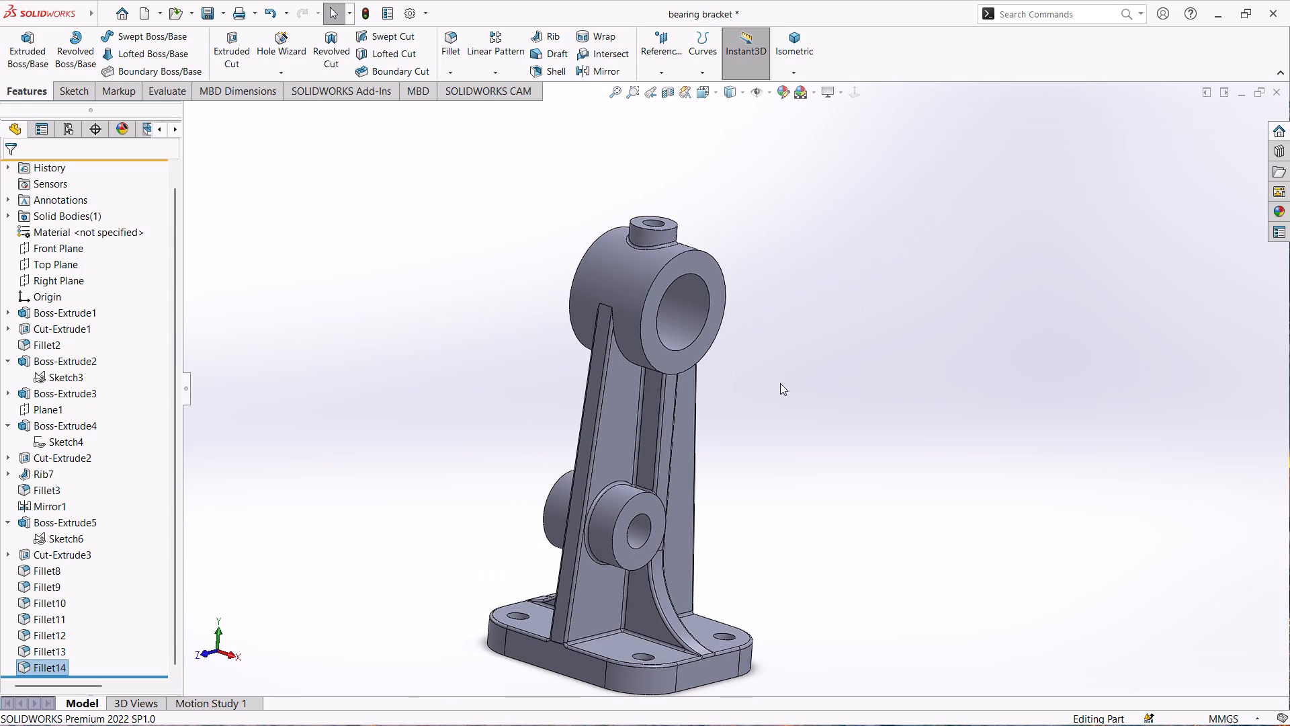
scroll(764, 377, "down", 2)
scroll(709, 522, "up", 2)
scroll(712, 515, "down", 3)
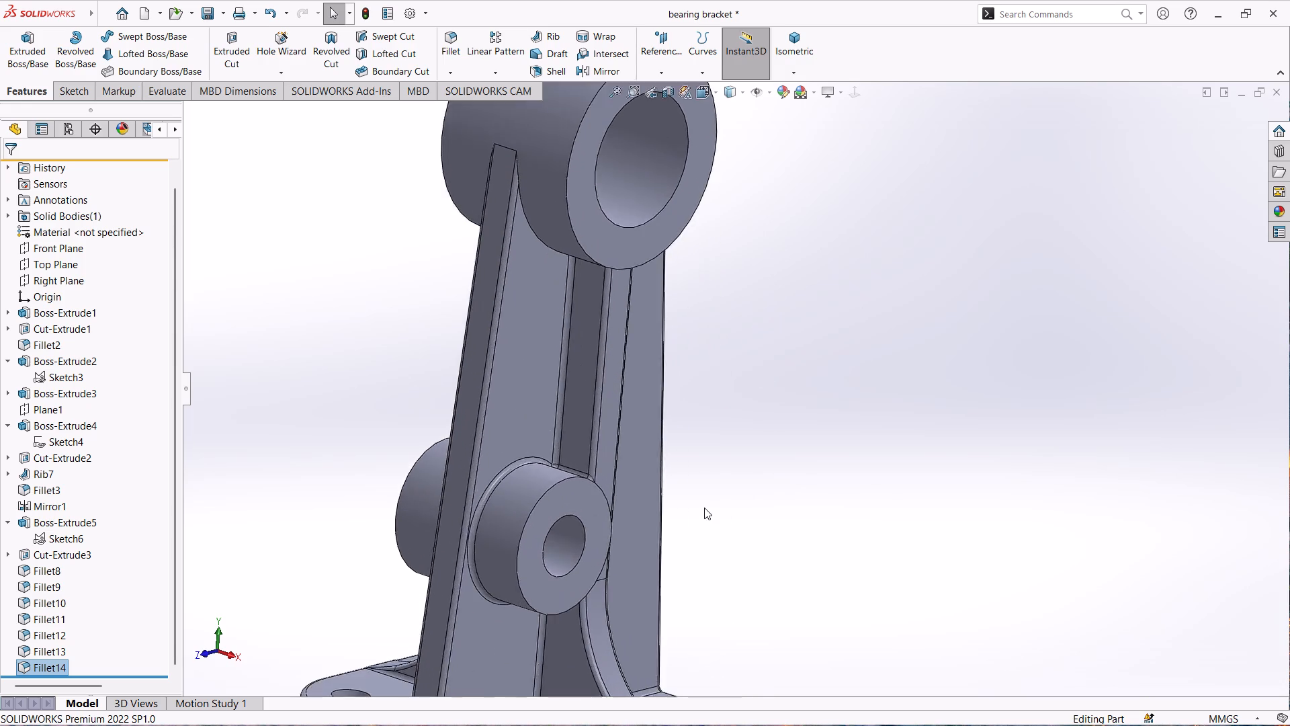
scroll(704, 506, "up", 3)
middle_click_drag(775, 472, 851, 391)
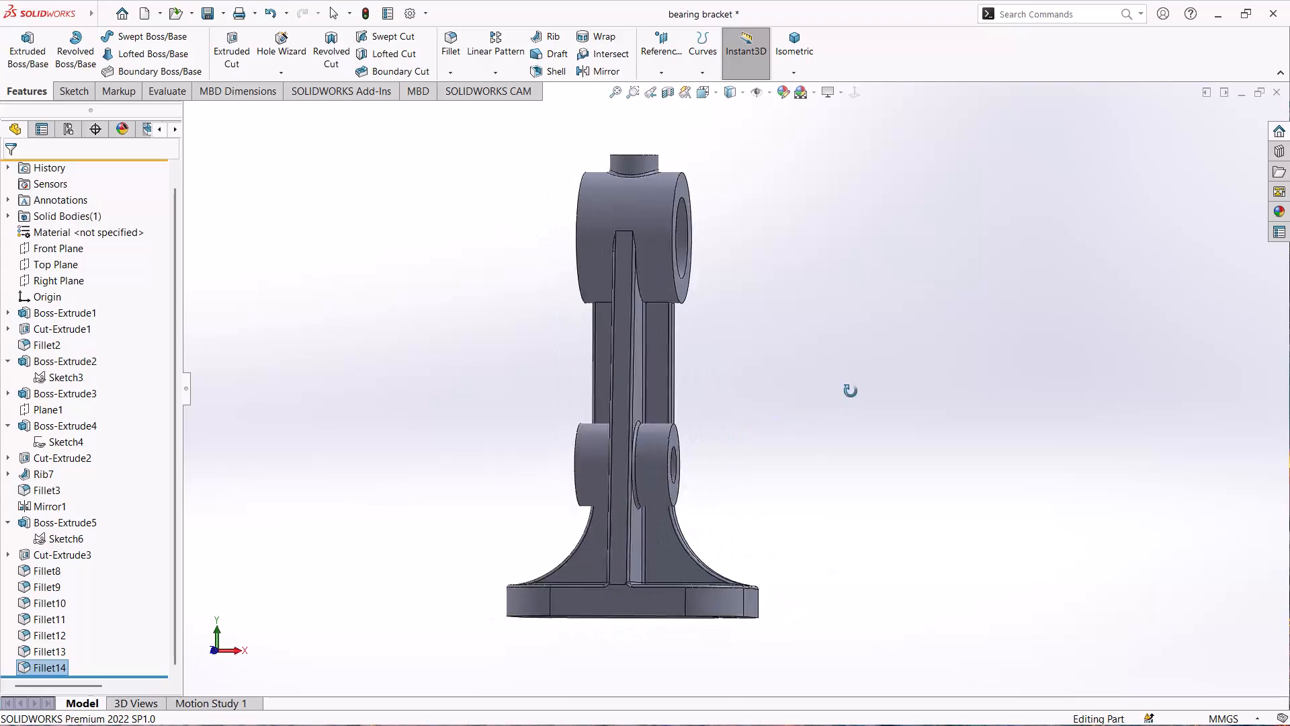
middle_click_drag(851, 391, 857, 389)
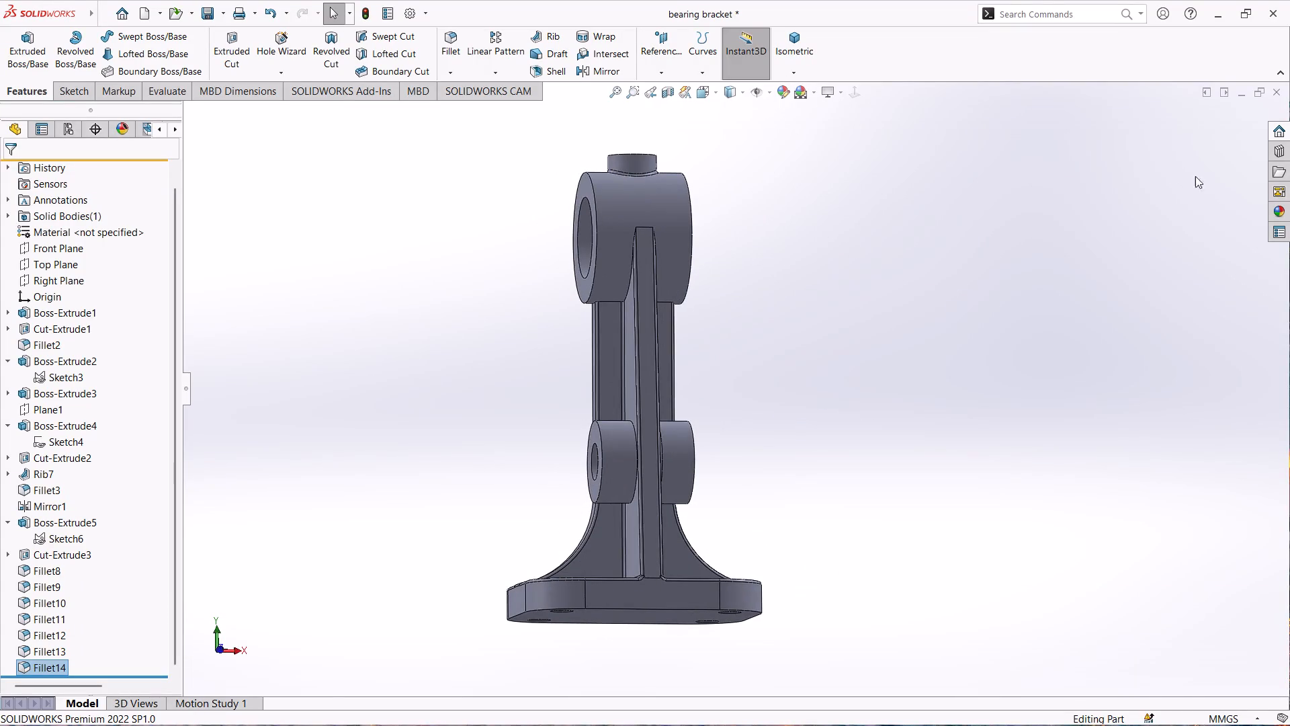
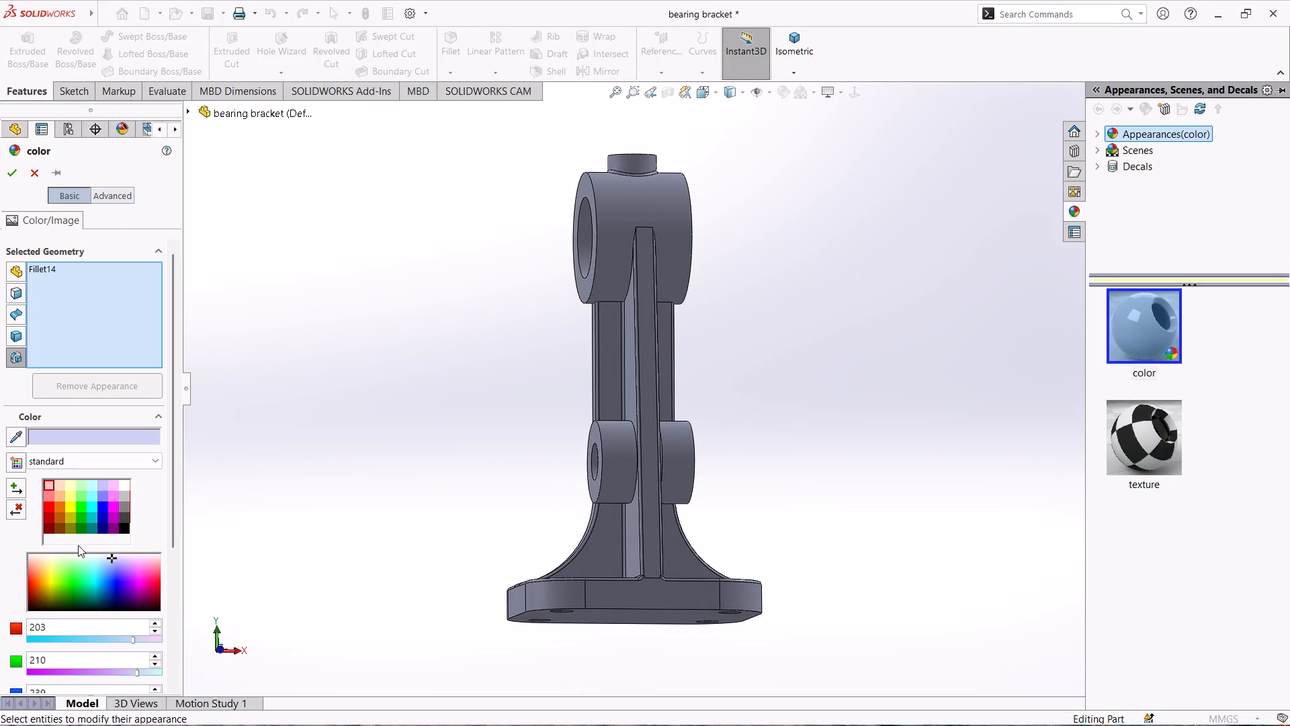
Set the appearance color of Fillet14 to the pale orange swatch in the standard palette.
left_click(68, 559)
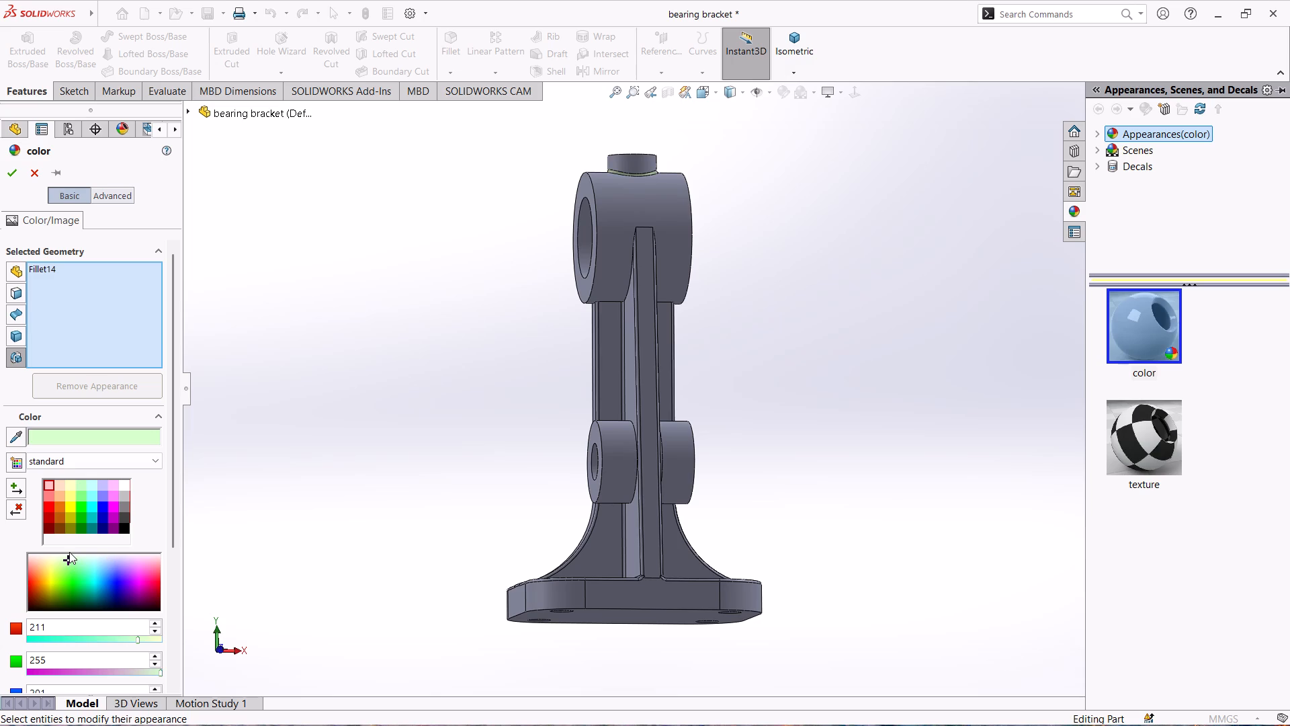
left_click(59, 489)
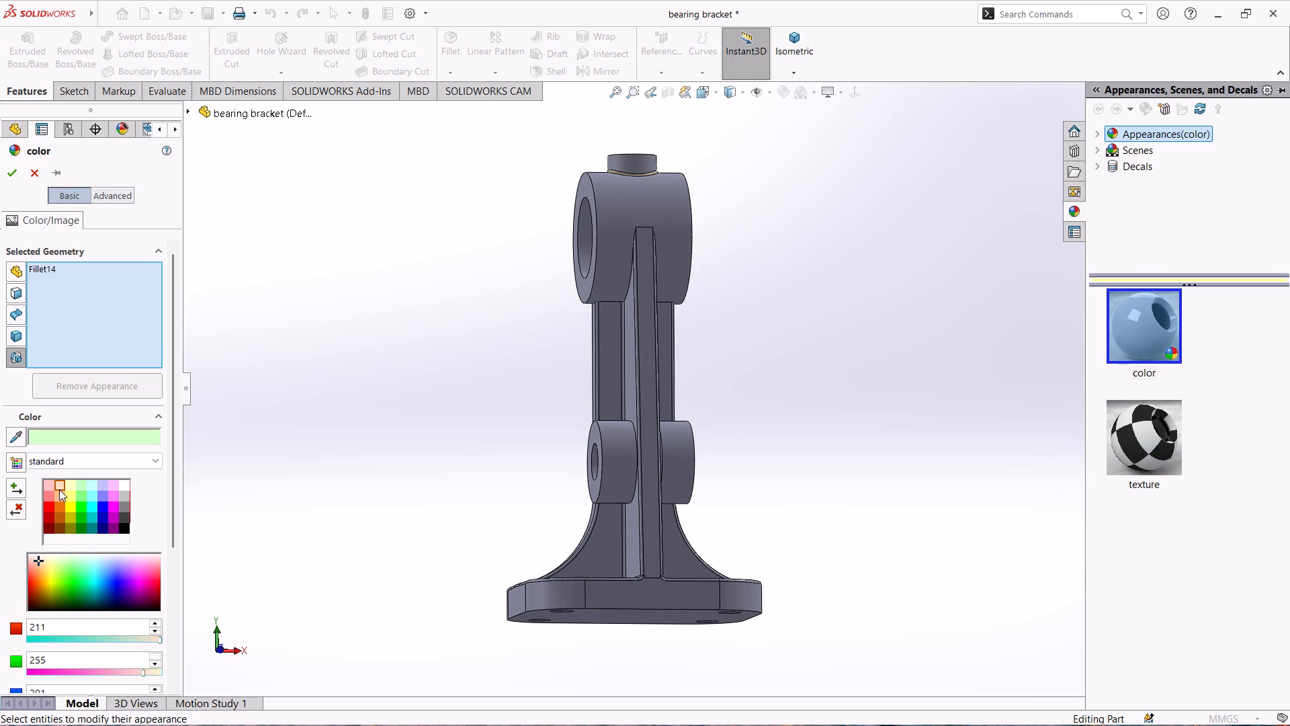
Switch the color appearance's geometry selection from features to faces.
scroll(735, 327, "down", 1)
scroll(735, 327, "up", 1)
middle_click_drag(736, 327, 742, 341)
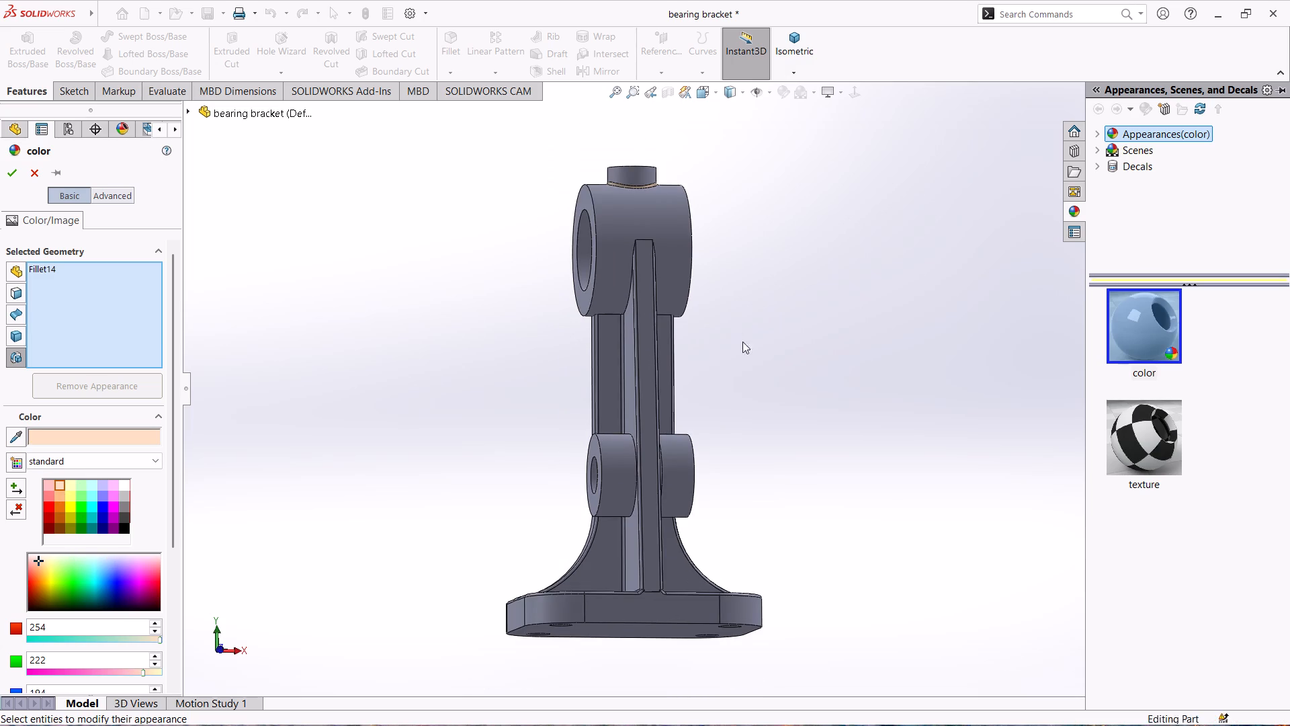
middle_click_drag(742, 341, 718, 424)
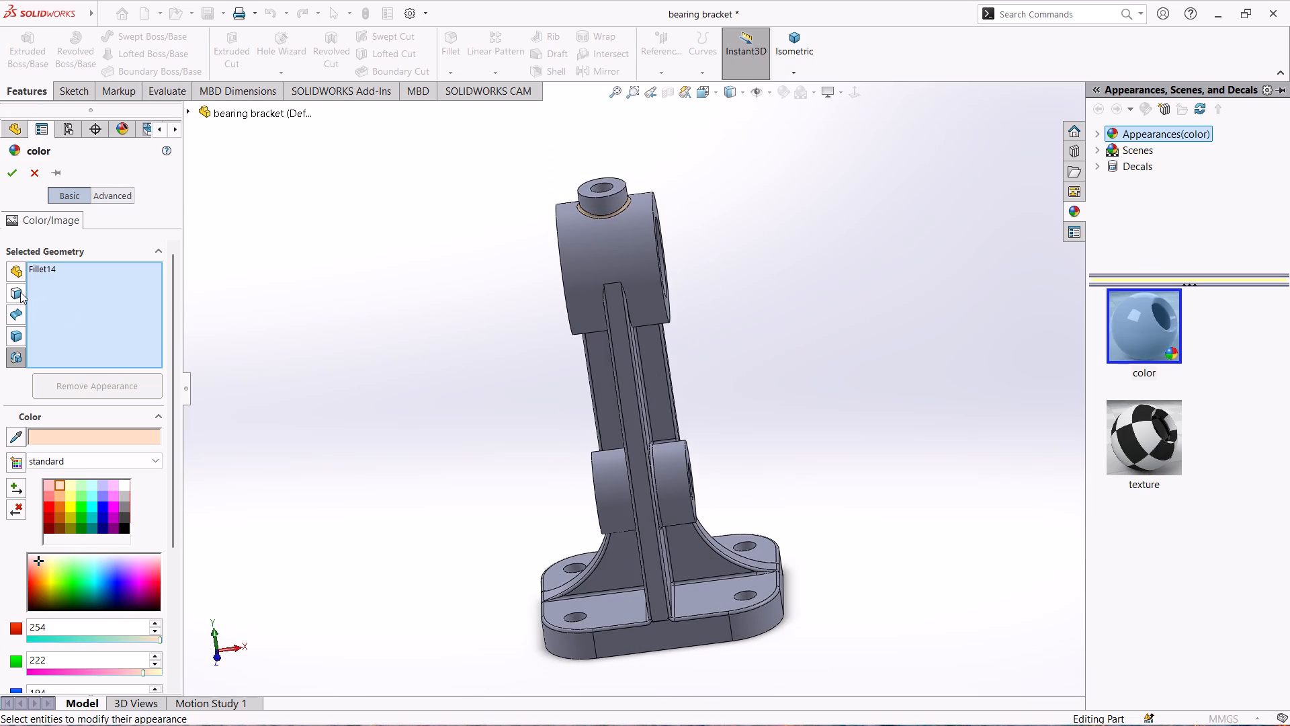
left_click(20, 292)
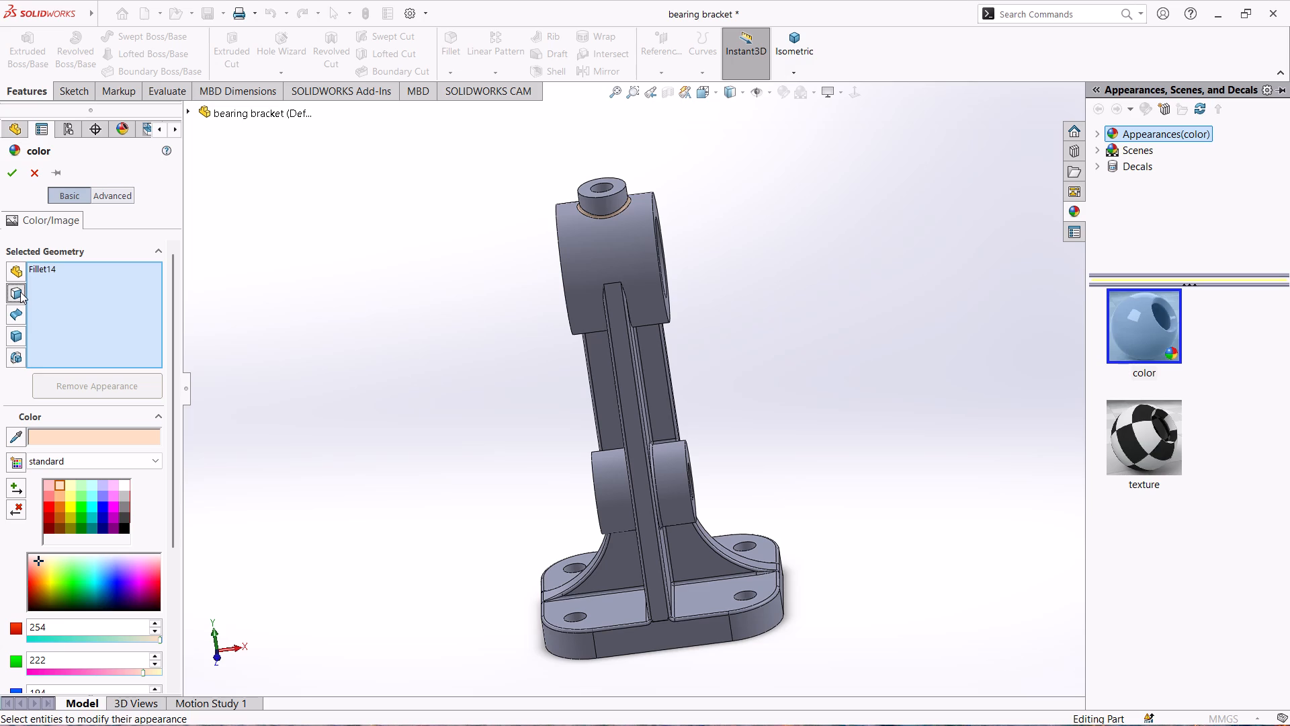
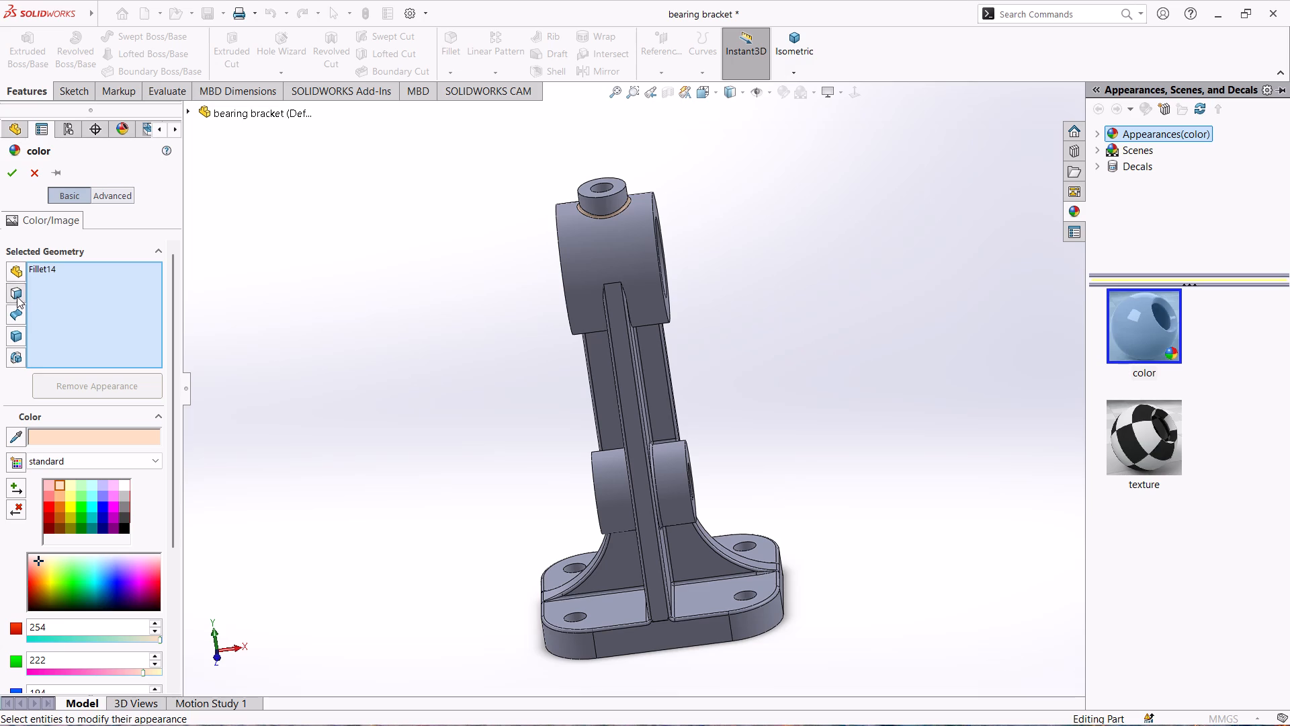
Set the appearance color of Fillet14 to the bright green swatch in the standard palette.
double_click(17, 296)
left_click(79, 503)
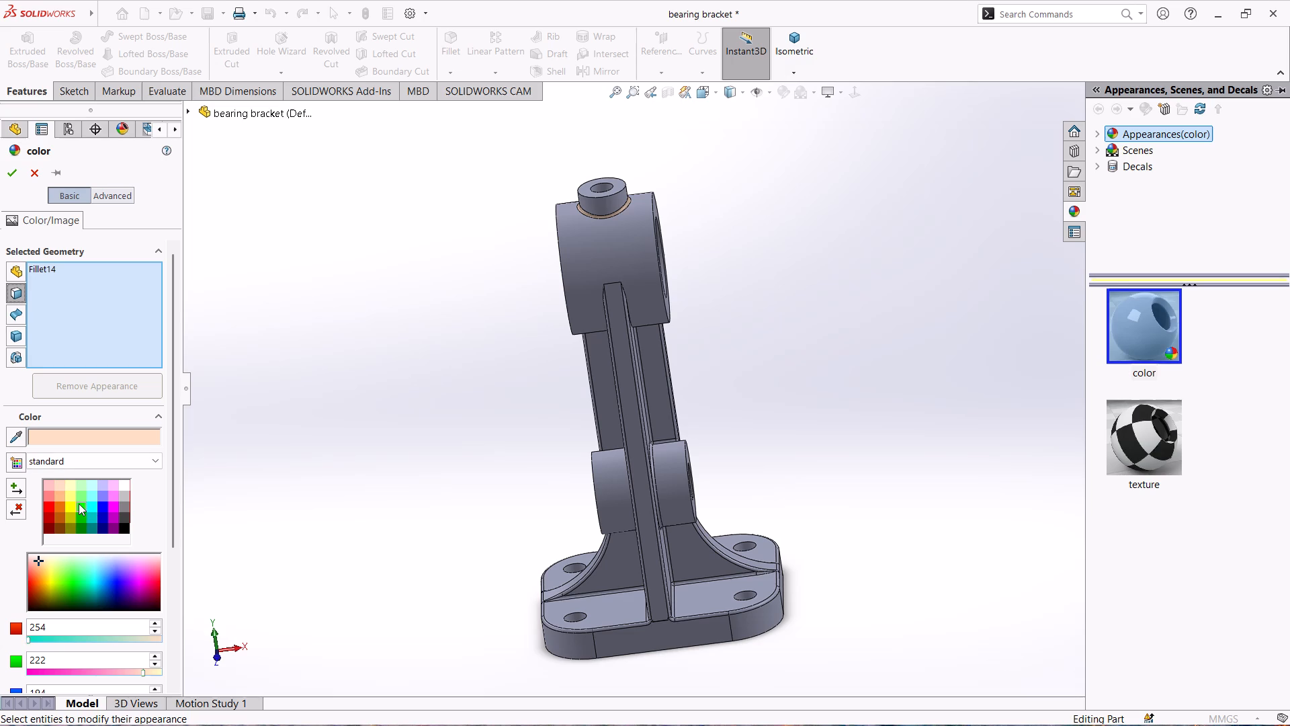
Clear Fillet14 from the color appearance's selected geometry and switch the geometry selection from faces to the part.
left_click(54, 266)
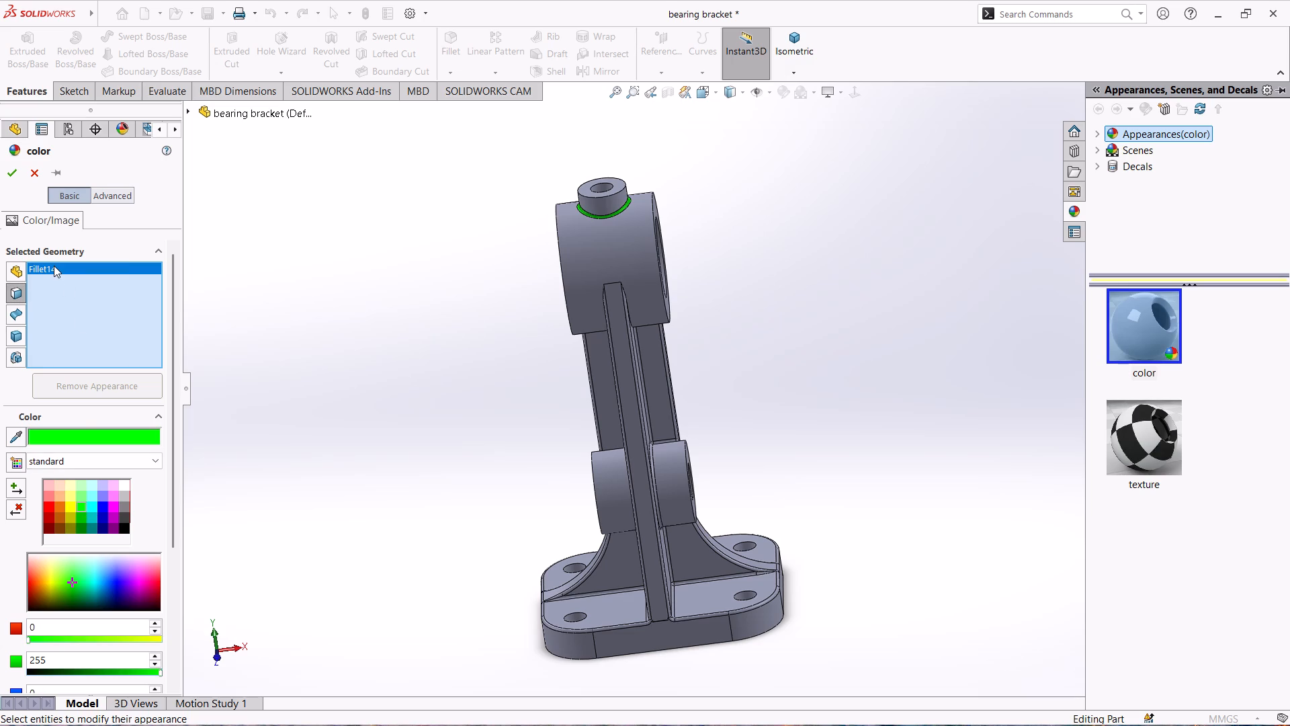
right_click(54, 266)
left_click(76, 281)
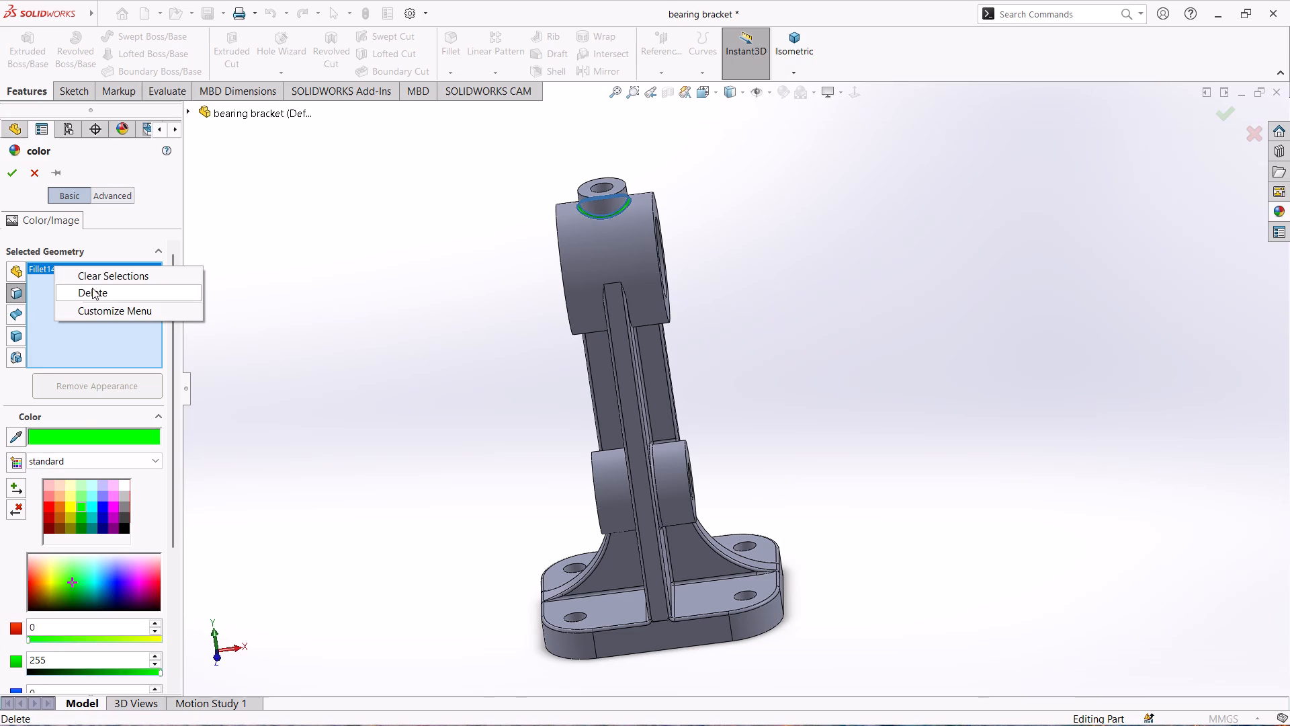
left_click(107, 279)
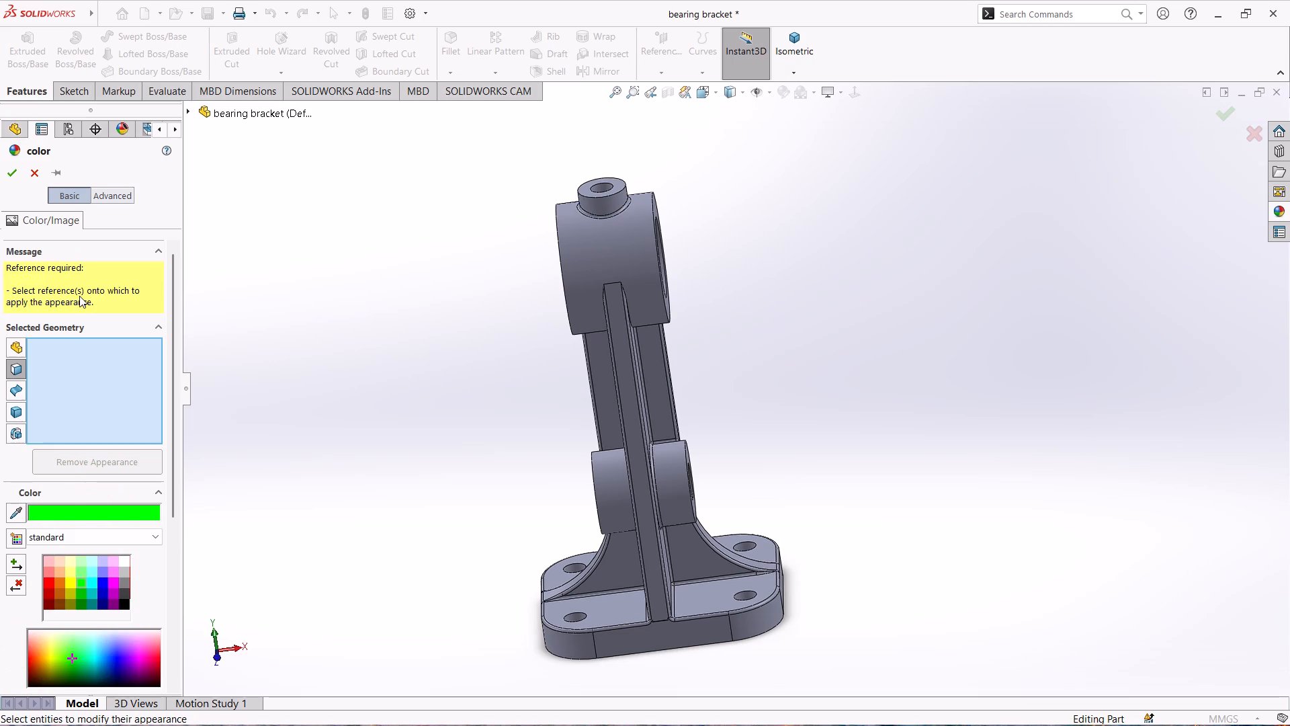
left_click(19, 350)
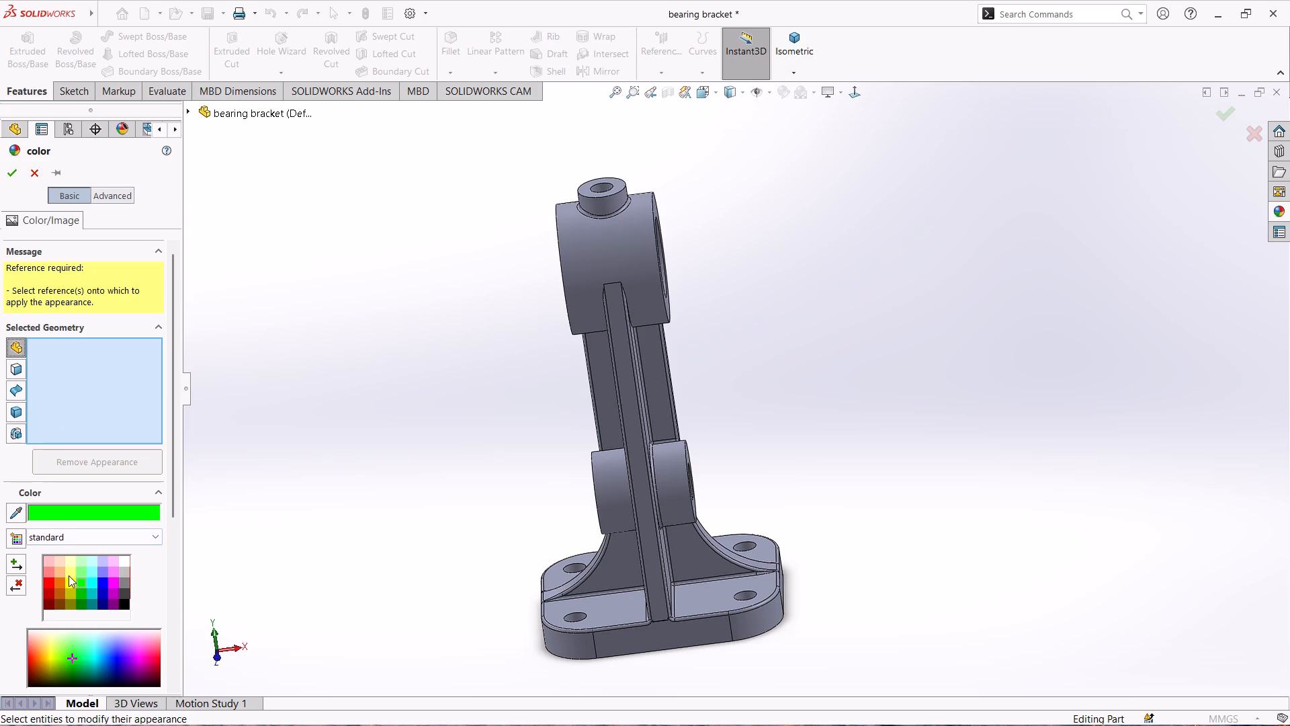
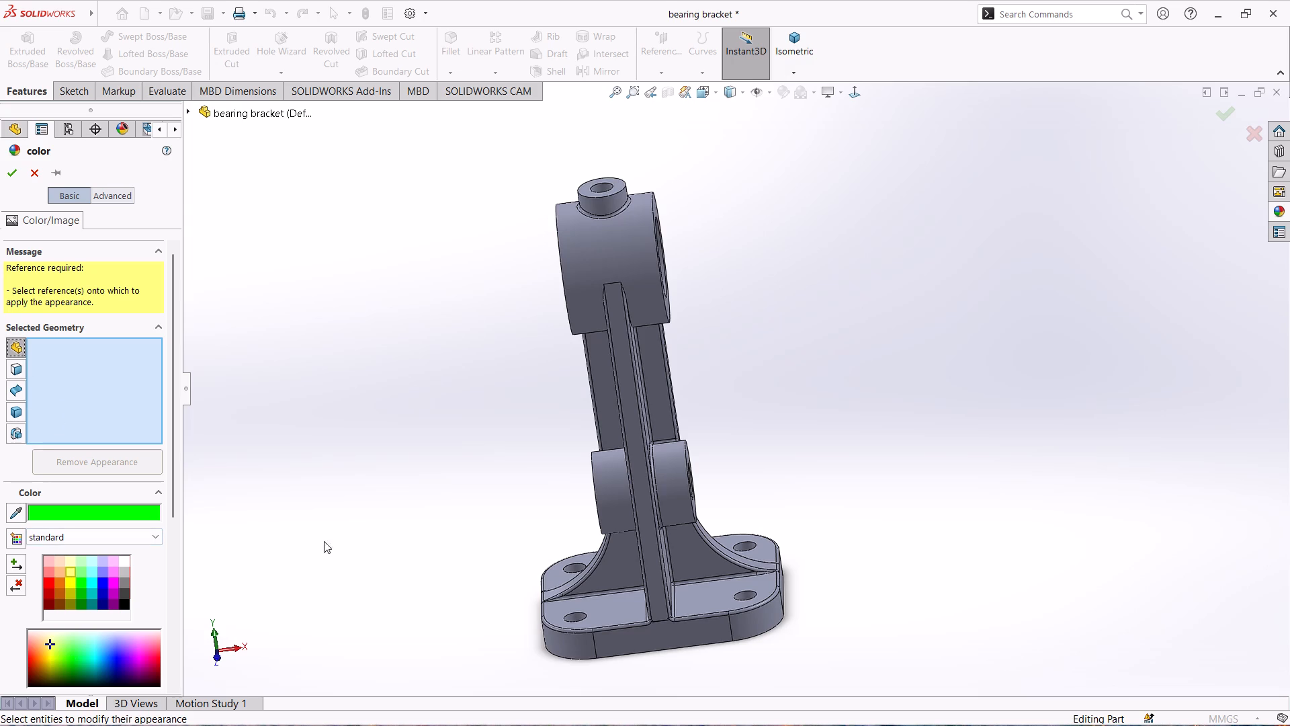
Select the whole bearing bracket part as the geometry for the color appearance.
left_click(638, 276)
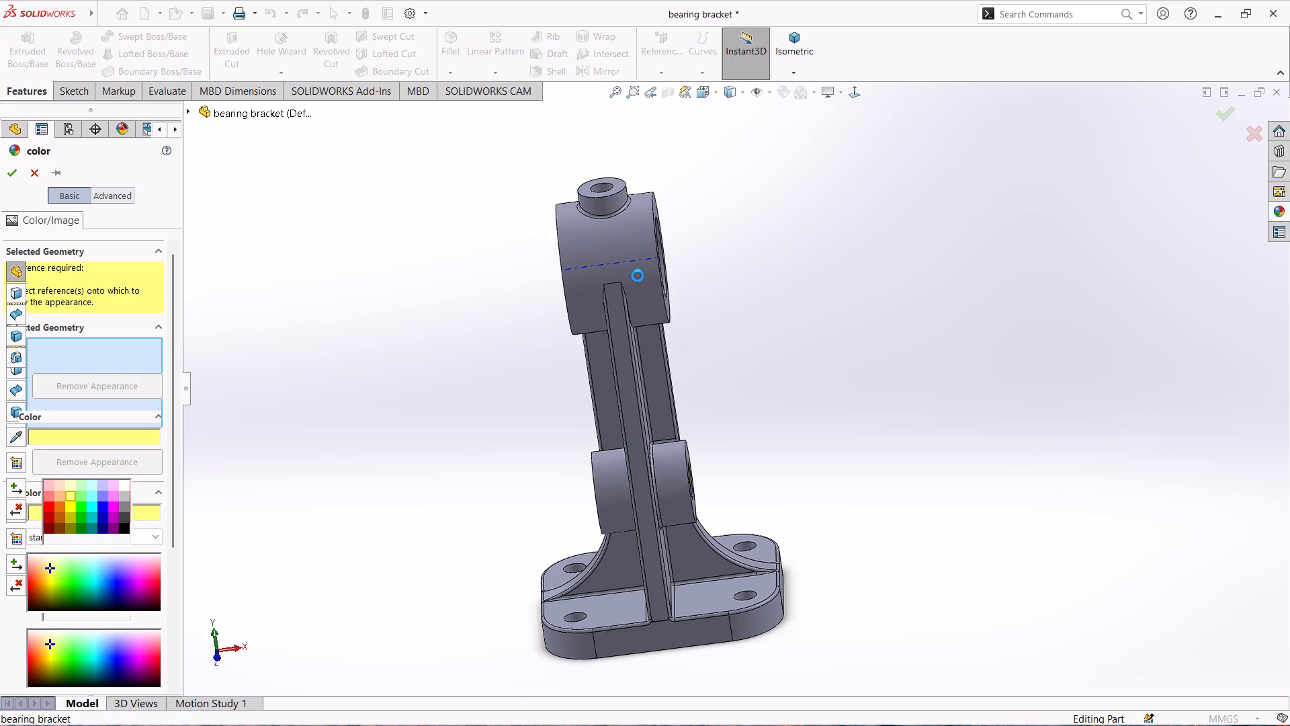
middle_click_drag(509, 379, 667, 302)
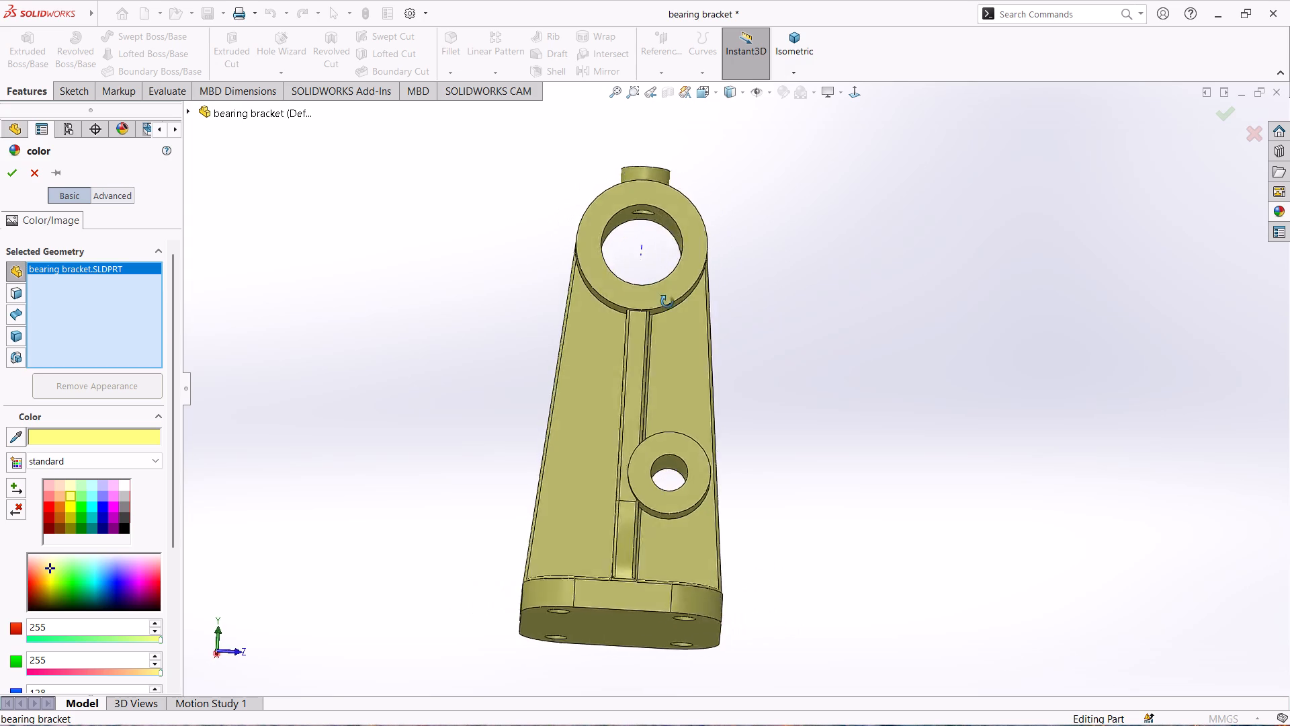
middle_click_drag(667, 302, 669, 337)
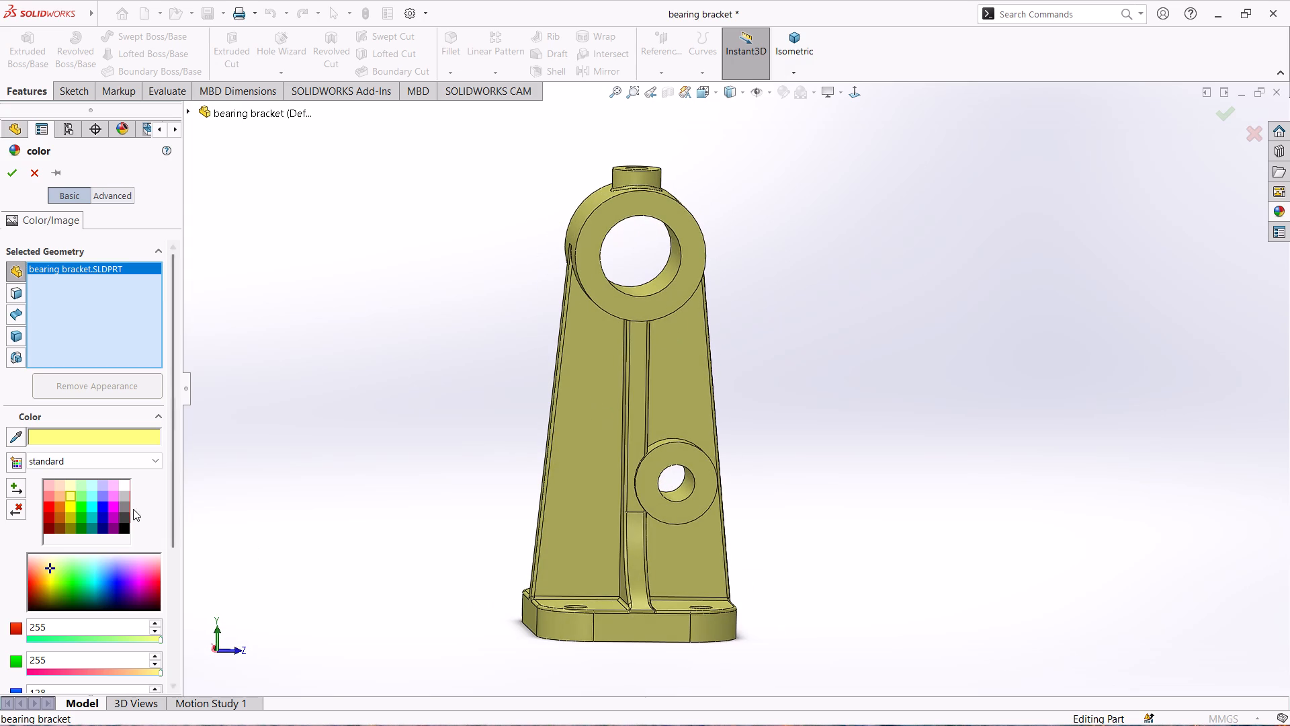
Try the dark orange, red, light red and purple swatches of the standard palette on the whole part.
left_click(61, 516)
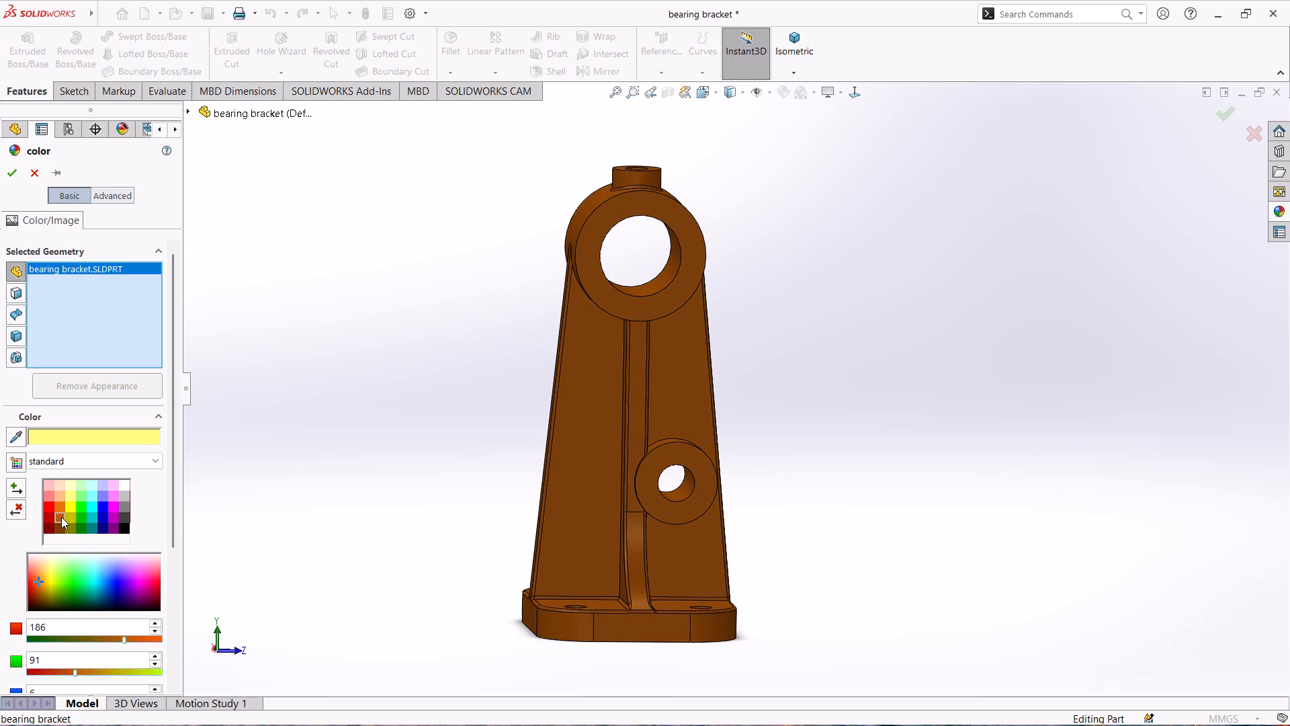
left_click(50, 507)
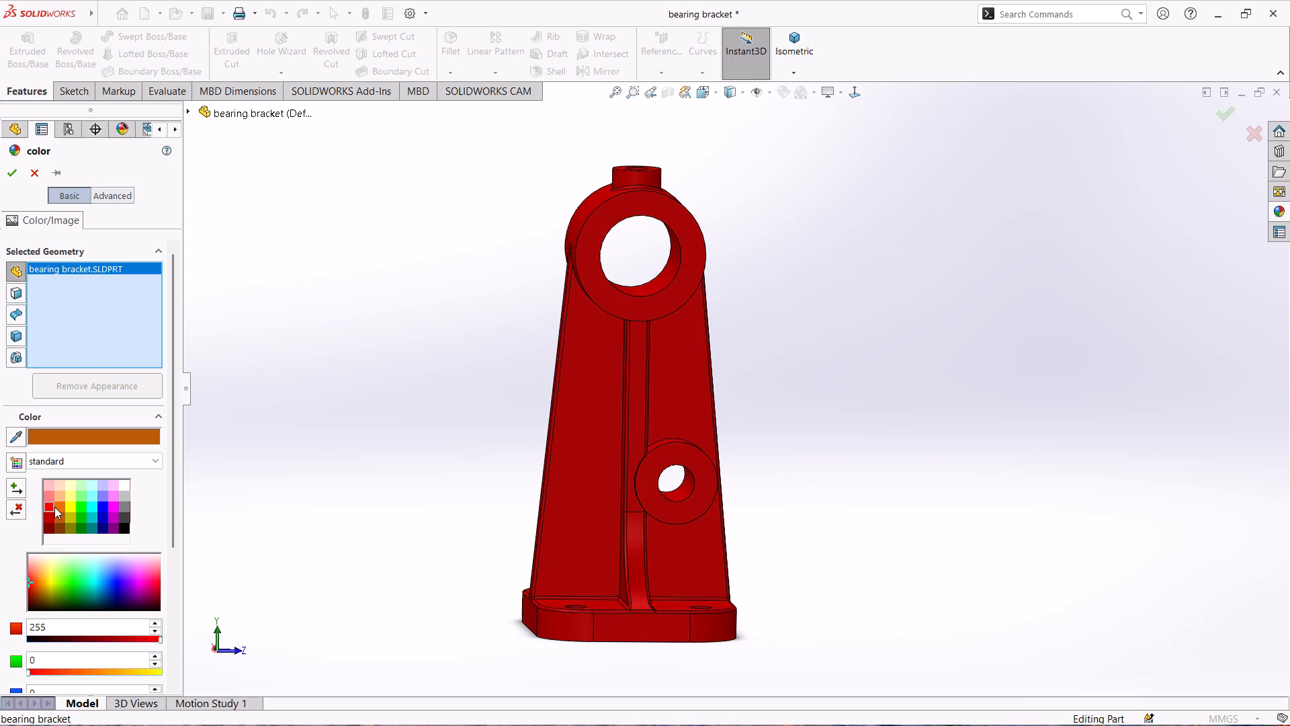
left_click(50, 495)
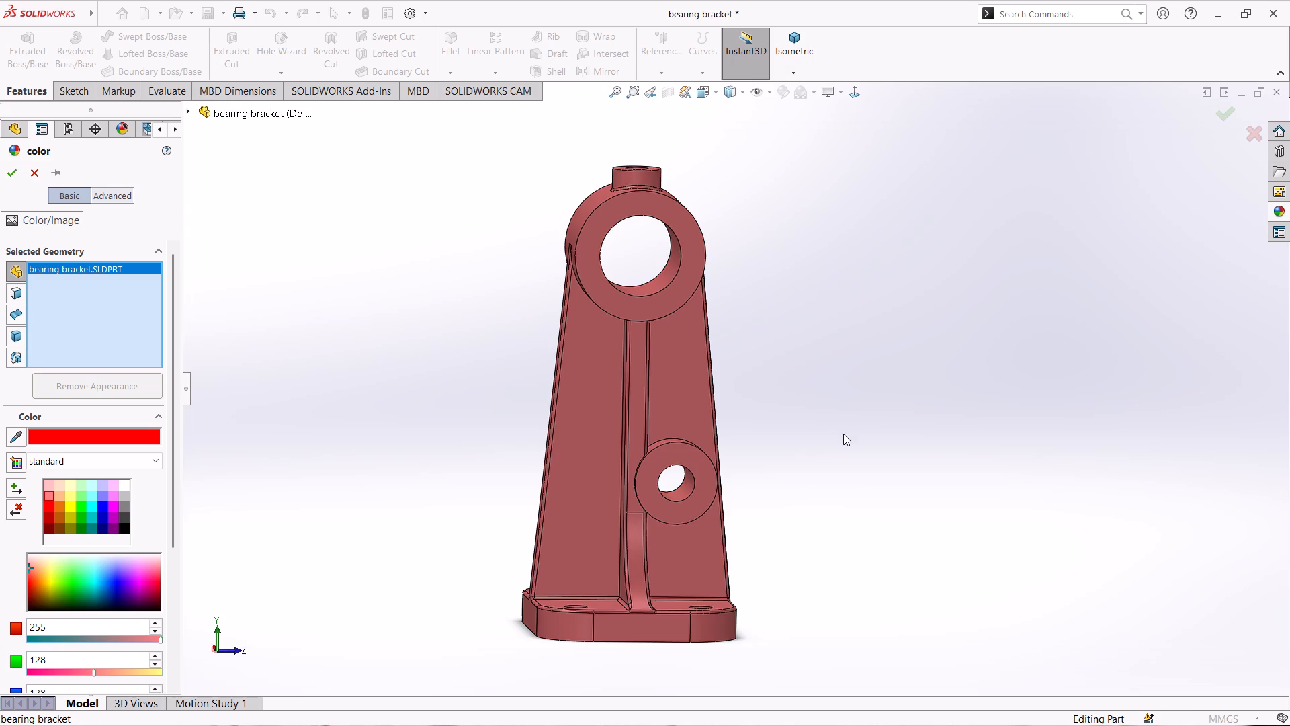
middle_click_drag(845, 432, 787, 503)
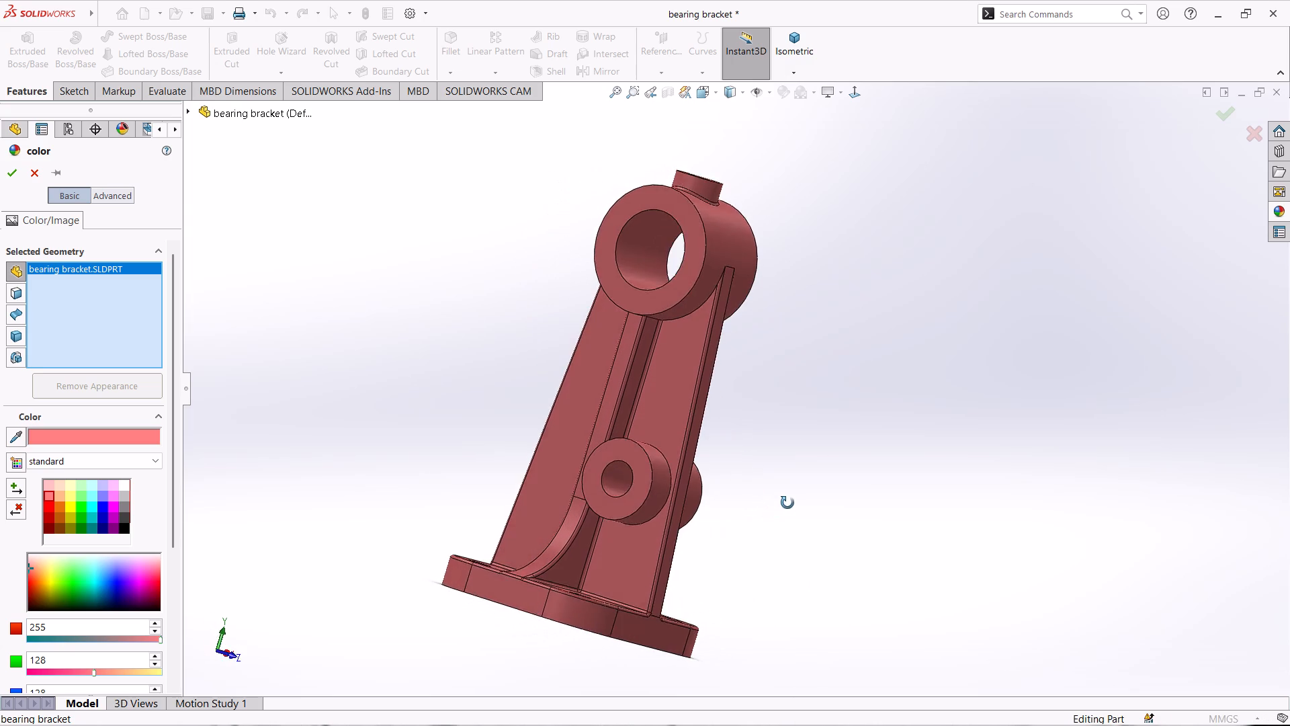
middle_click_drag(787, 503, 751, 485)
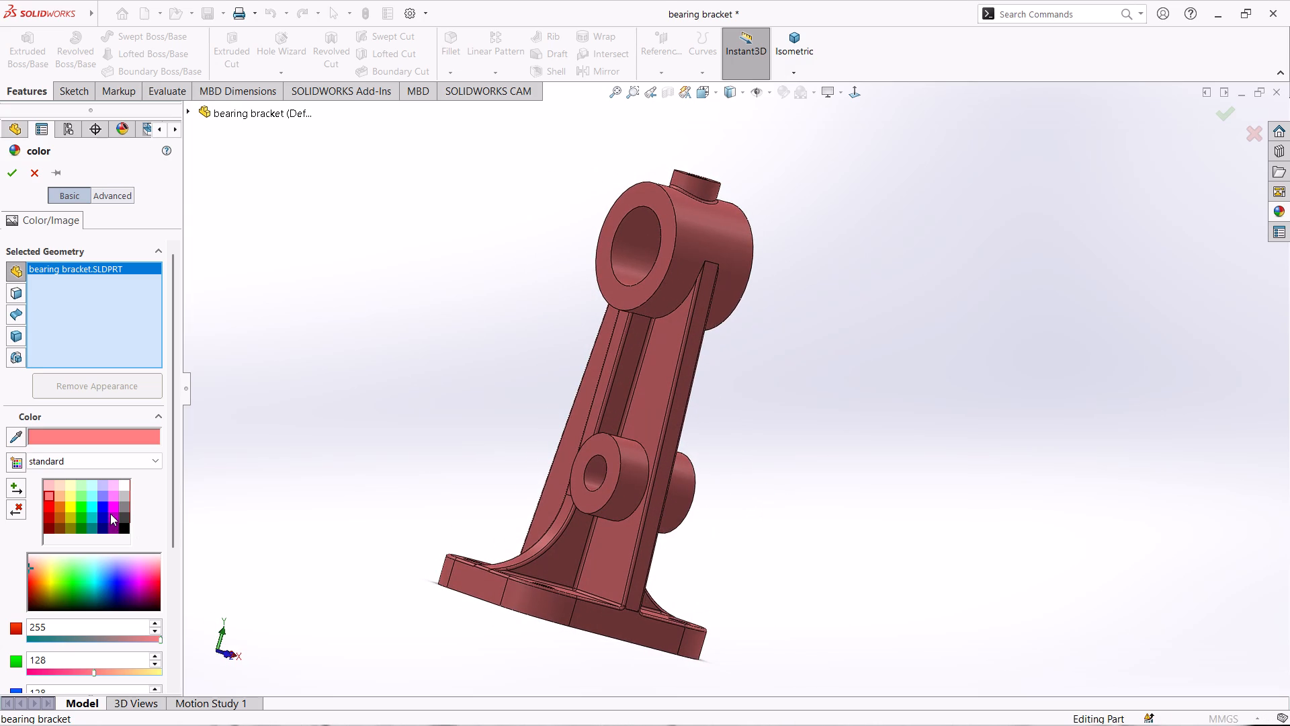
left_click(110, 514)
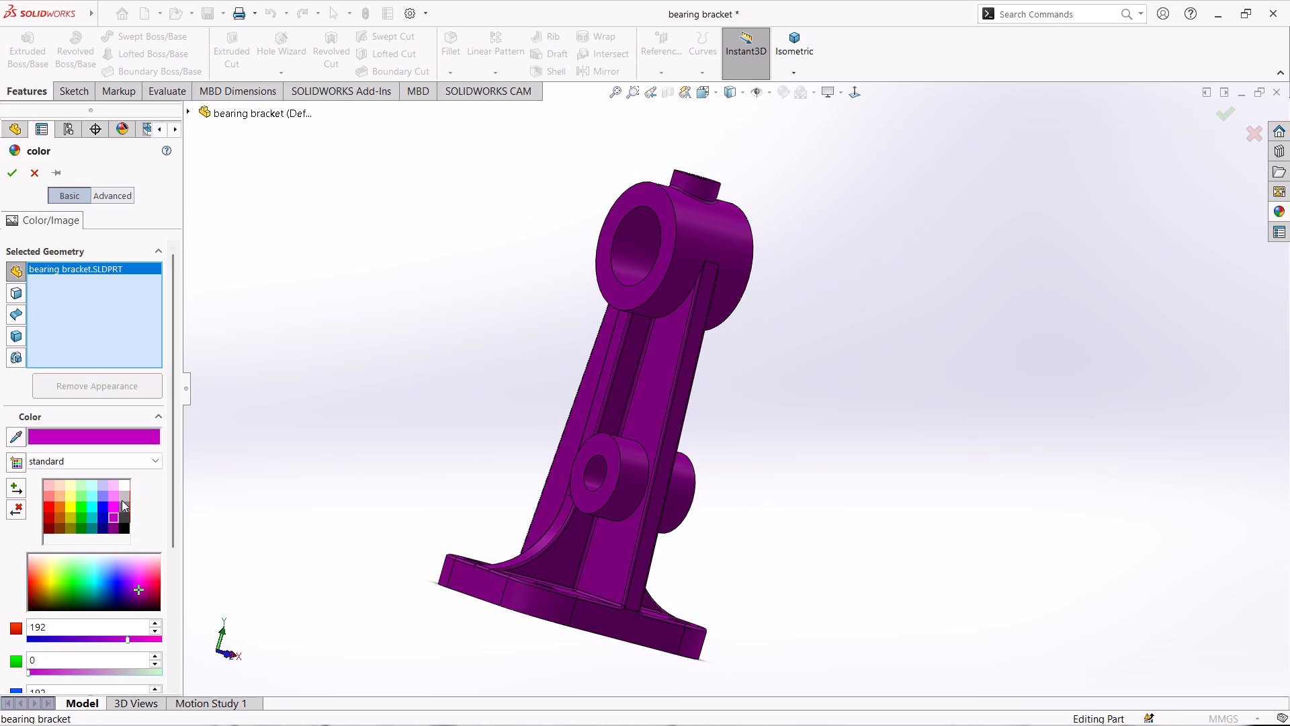
Apply the light magenta swatch (RGB 255, 128, 255) from the standard palette to the whole part and accept the appearance.
left_click(113, 499)
scroll(766, 480, "down", 1)
scroll(775, 473, "up", 2)
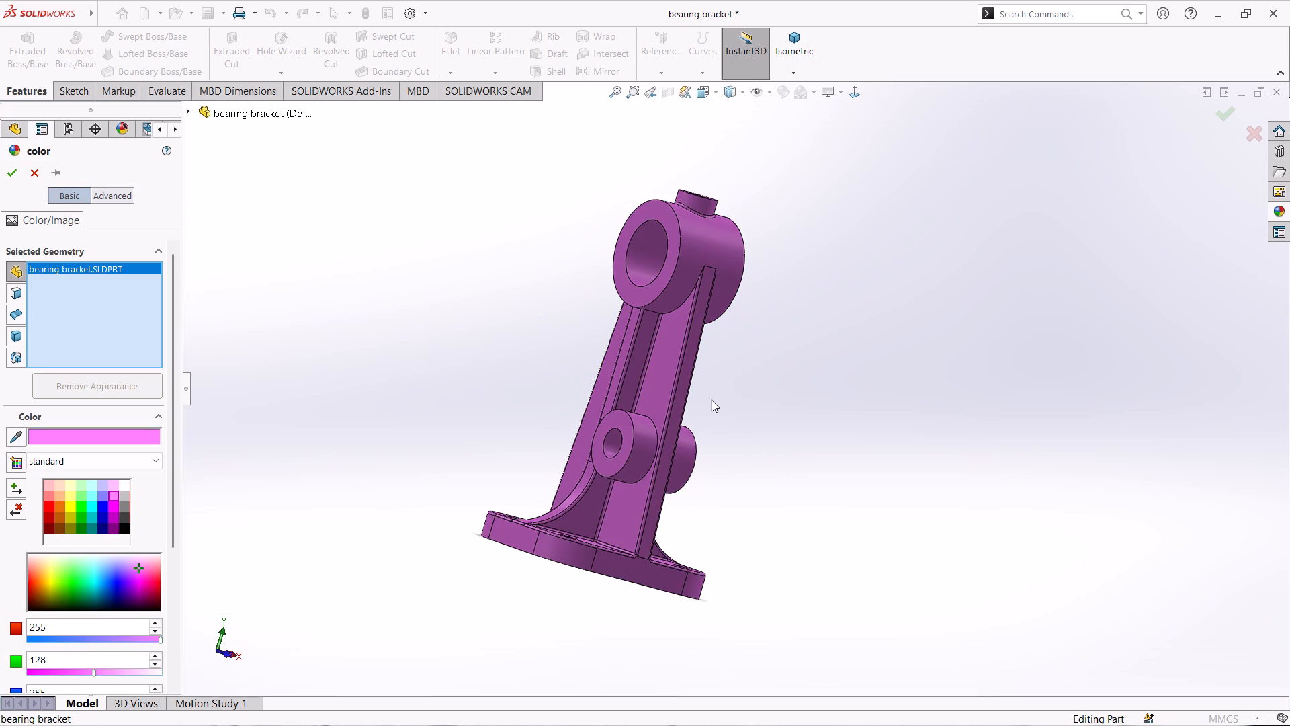
scroll(637, 372, "down", 2)
scroll(560, 350, "up", 2)
scroll(560, 349, "down", 1)
middle_click_drag(1042, 444, 978, 429)
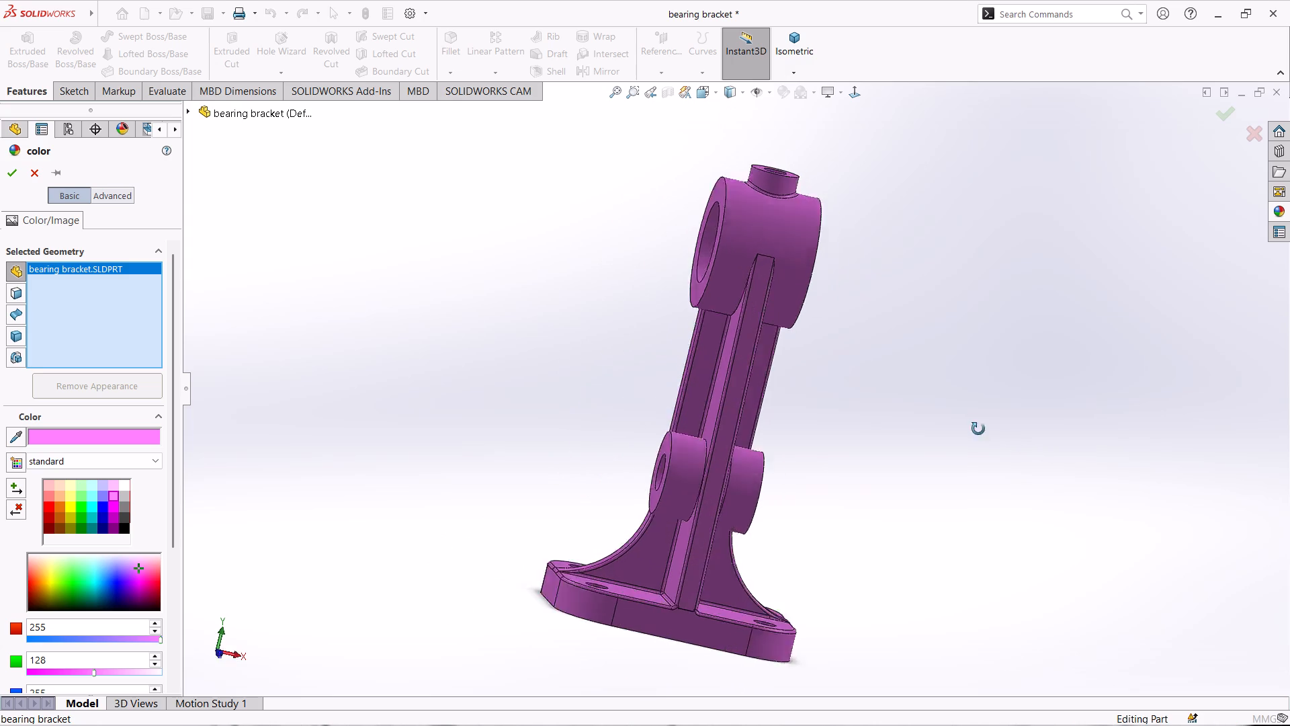
middle_click_drag(978, 429, 844, 409)
scroll(742, 411, "down", 1)
scroll(623, 409, "up", 1)
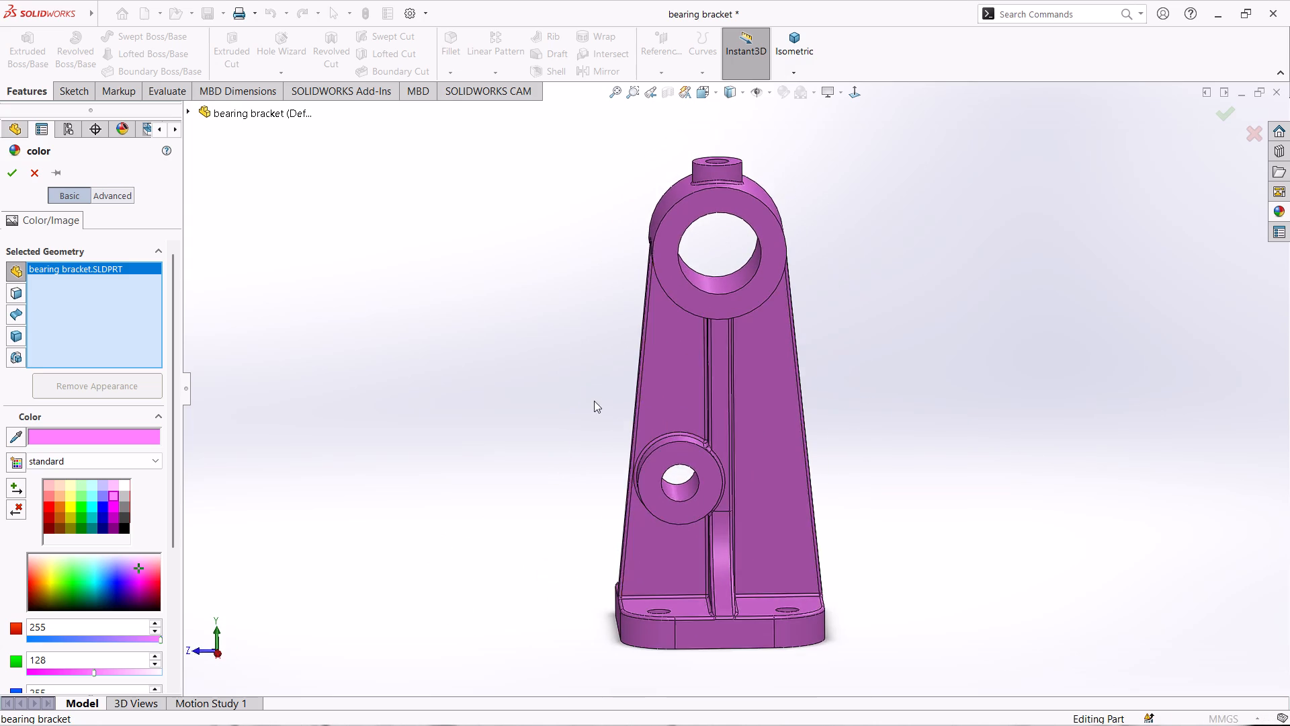
middle_click_drag(594, 401, 641, 404)
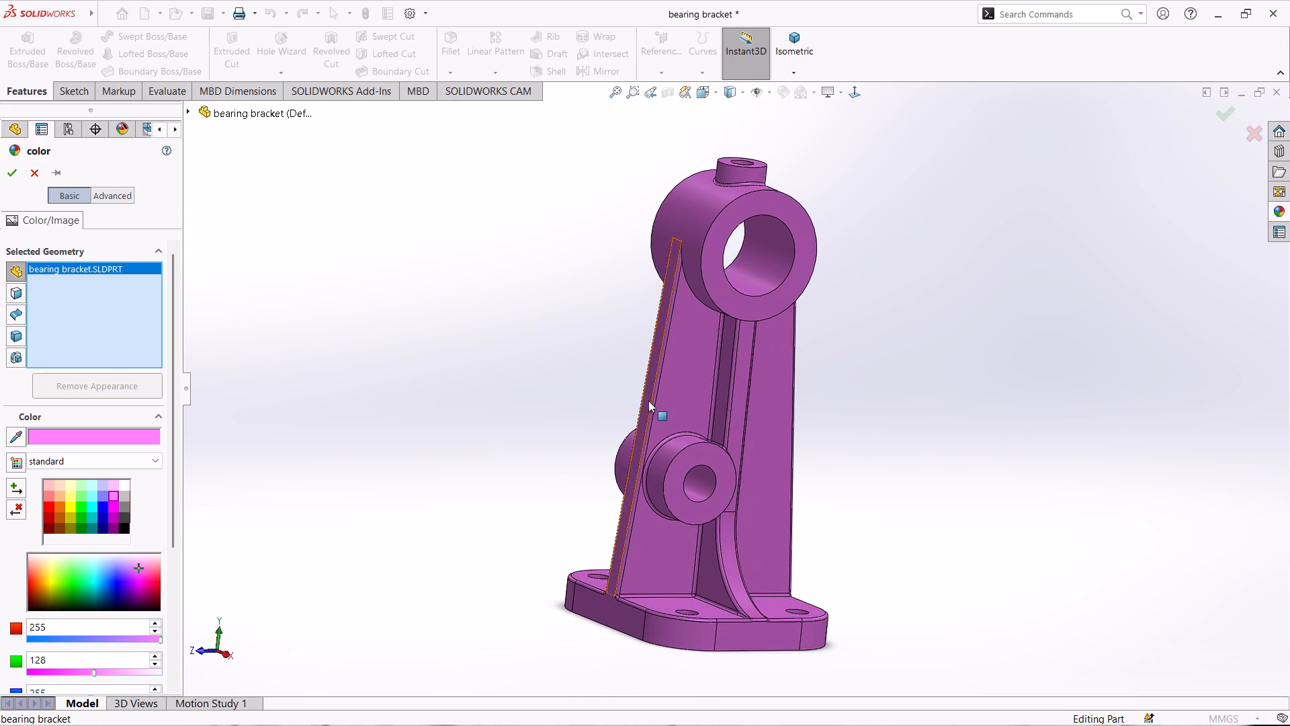
left_click(7, 175)
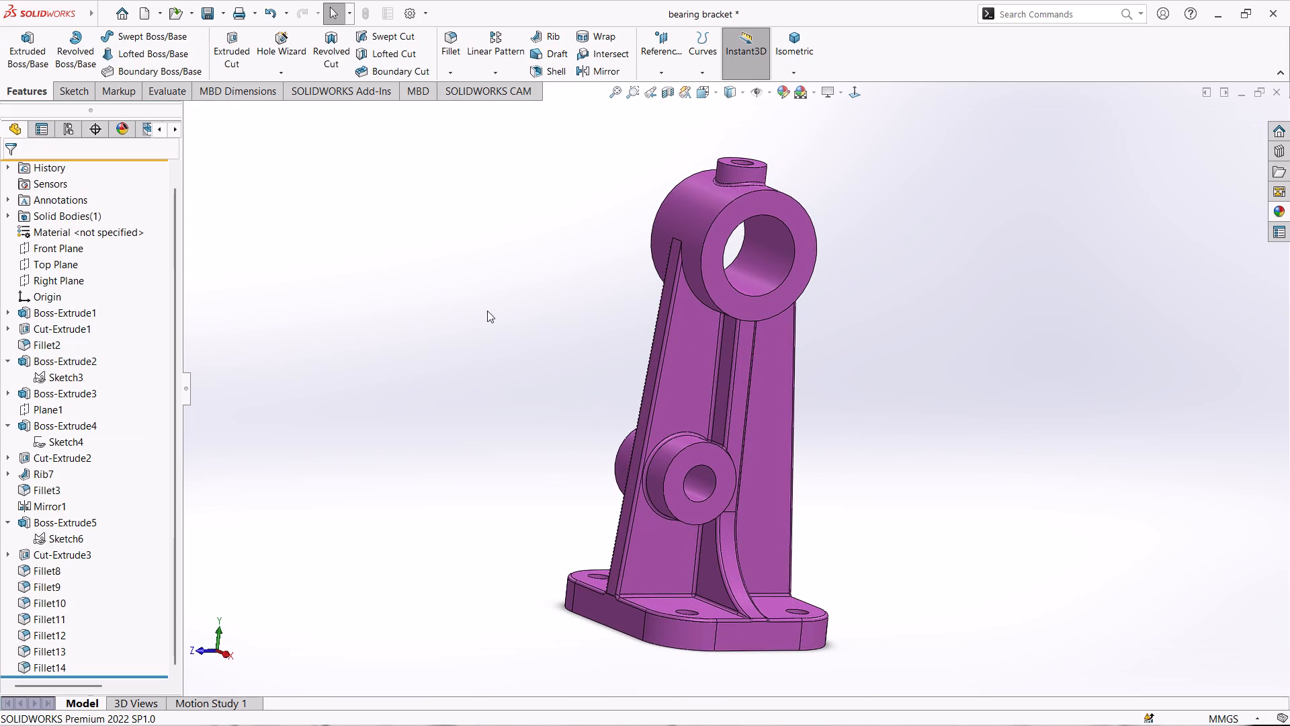
Orient the bearing bracket to the isometric view and save the part.
left_click(791, 47)
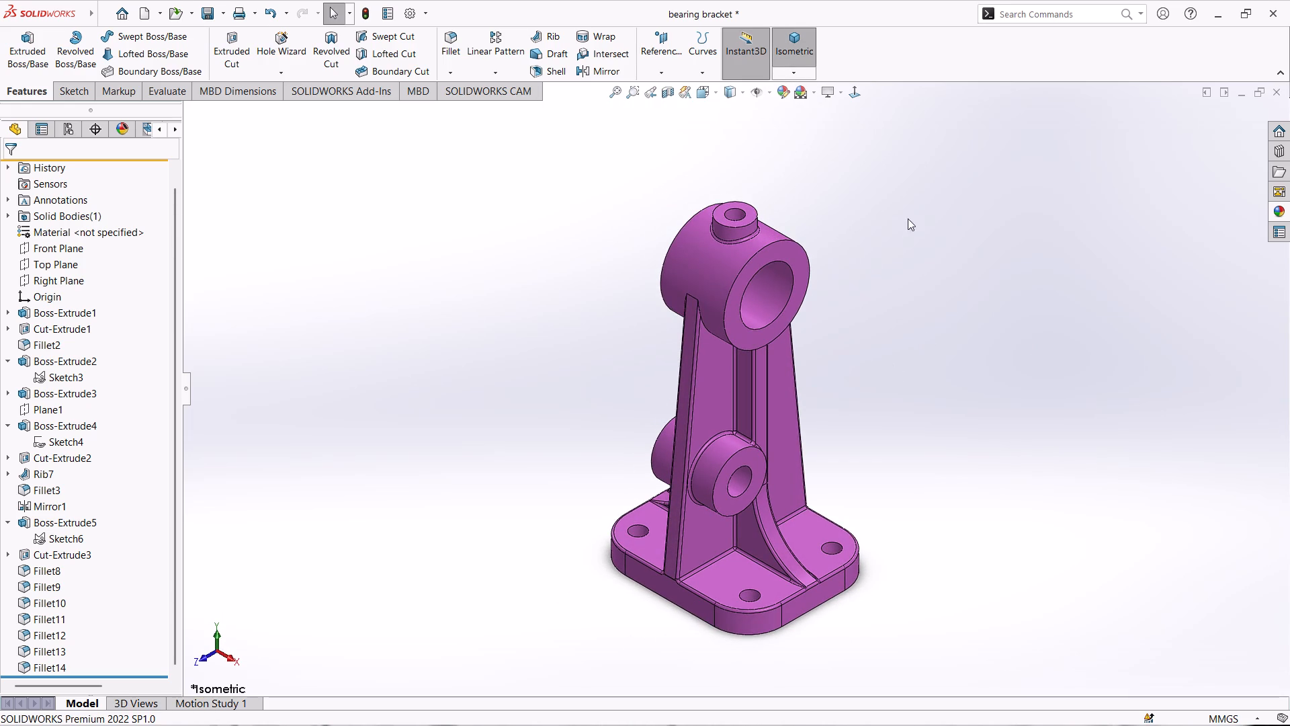
key("ctrl+s")
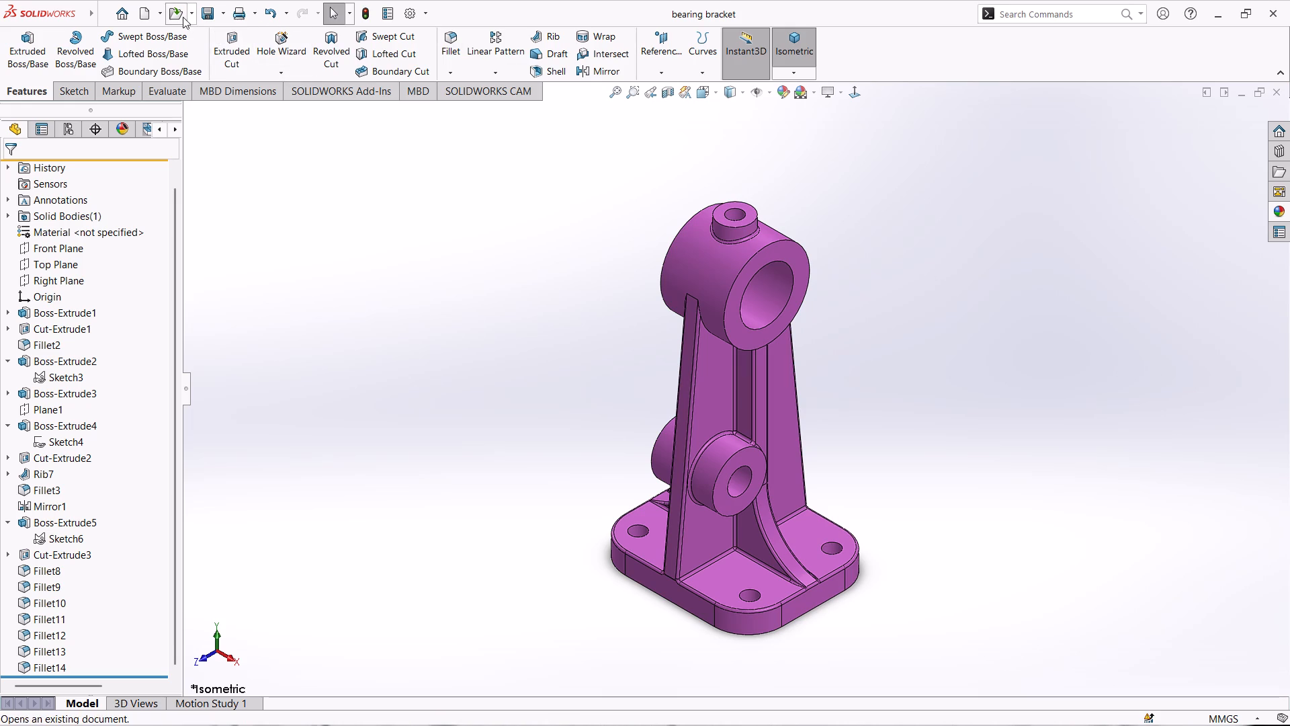
Print one copy of the current screen image using Microsoft Print to PDF.
left_click(240, 10)
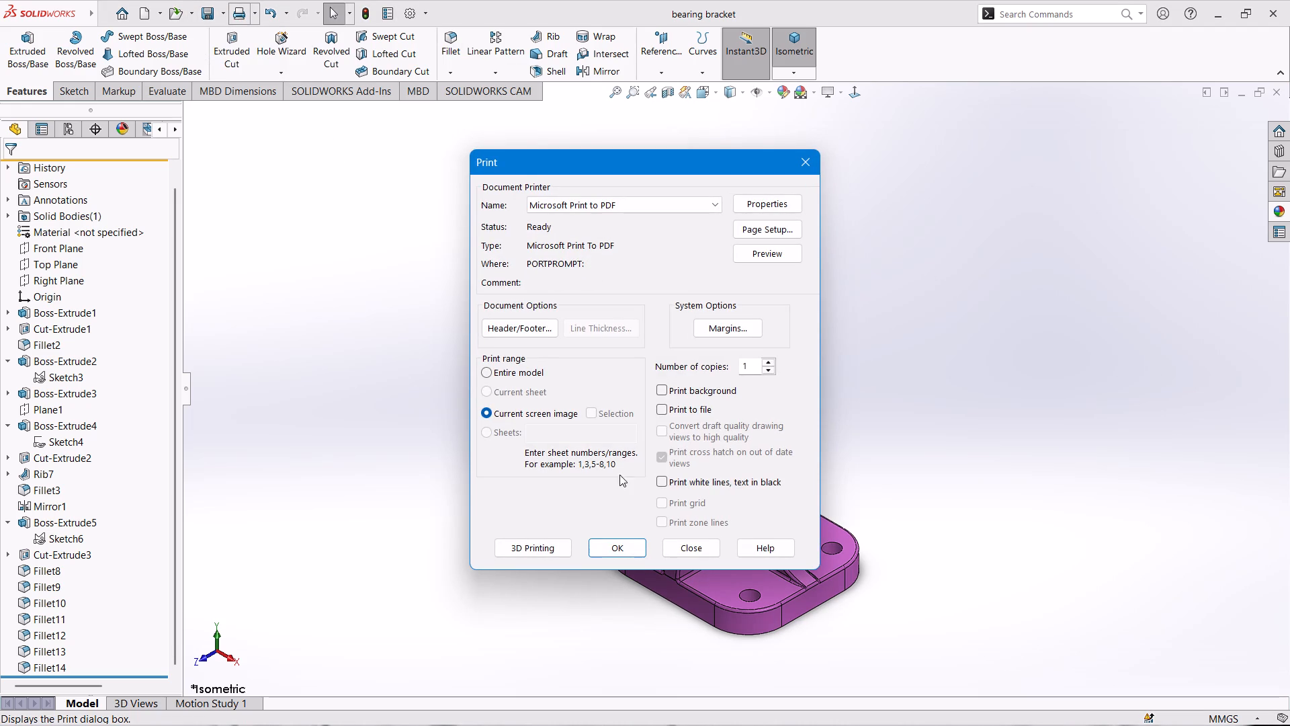
left_click(628, 547)
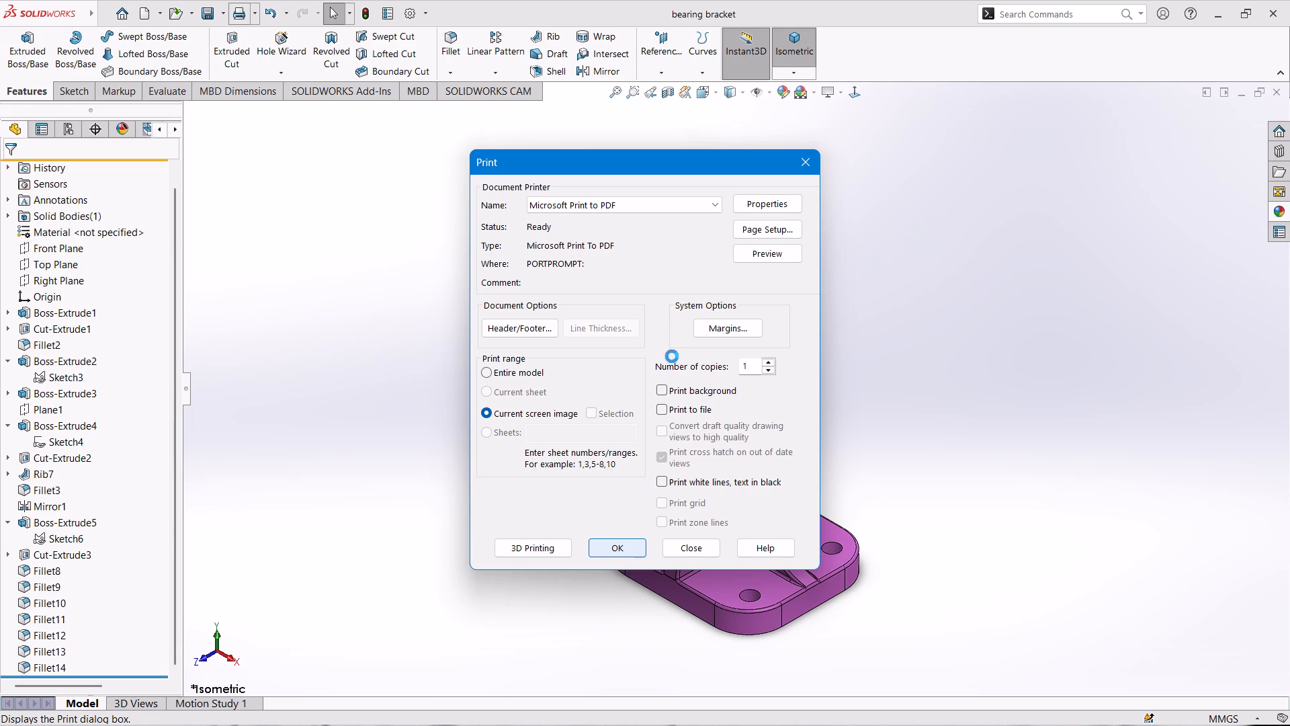
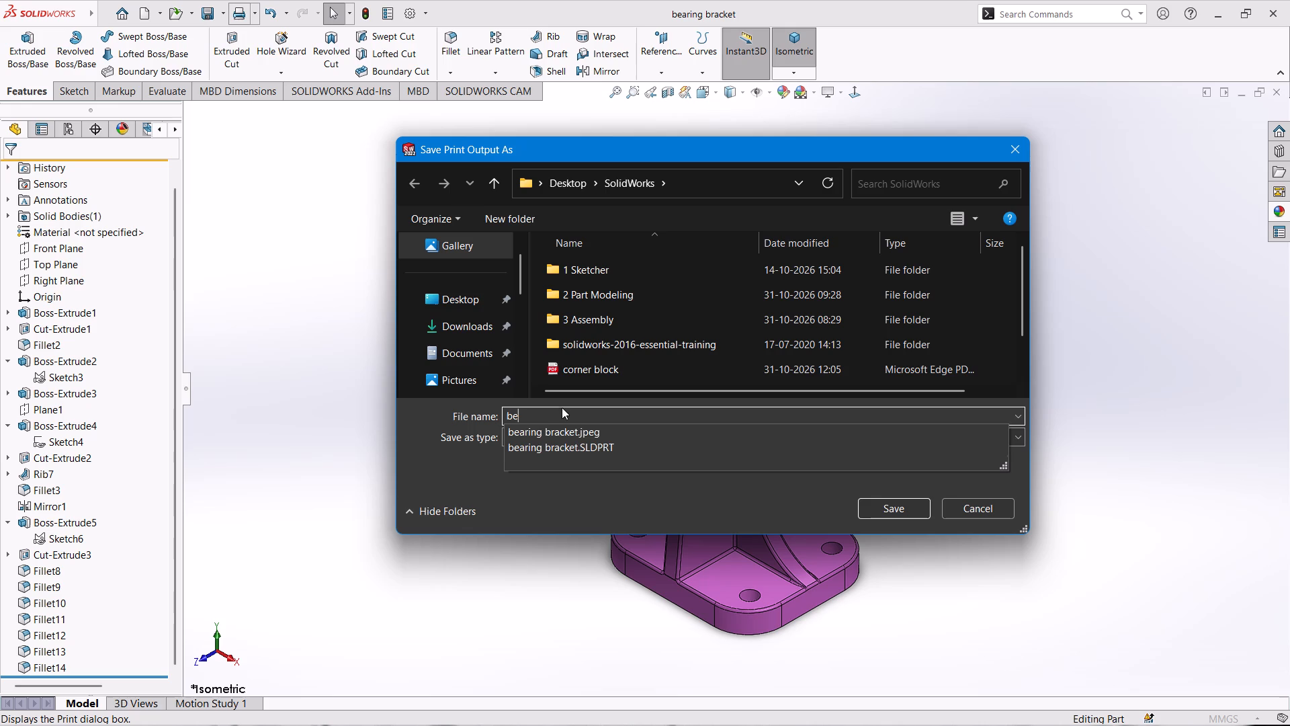
Fill in the print output's file name with the suggested name bearing bracket.jpeg.
left_click(560, 434)
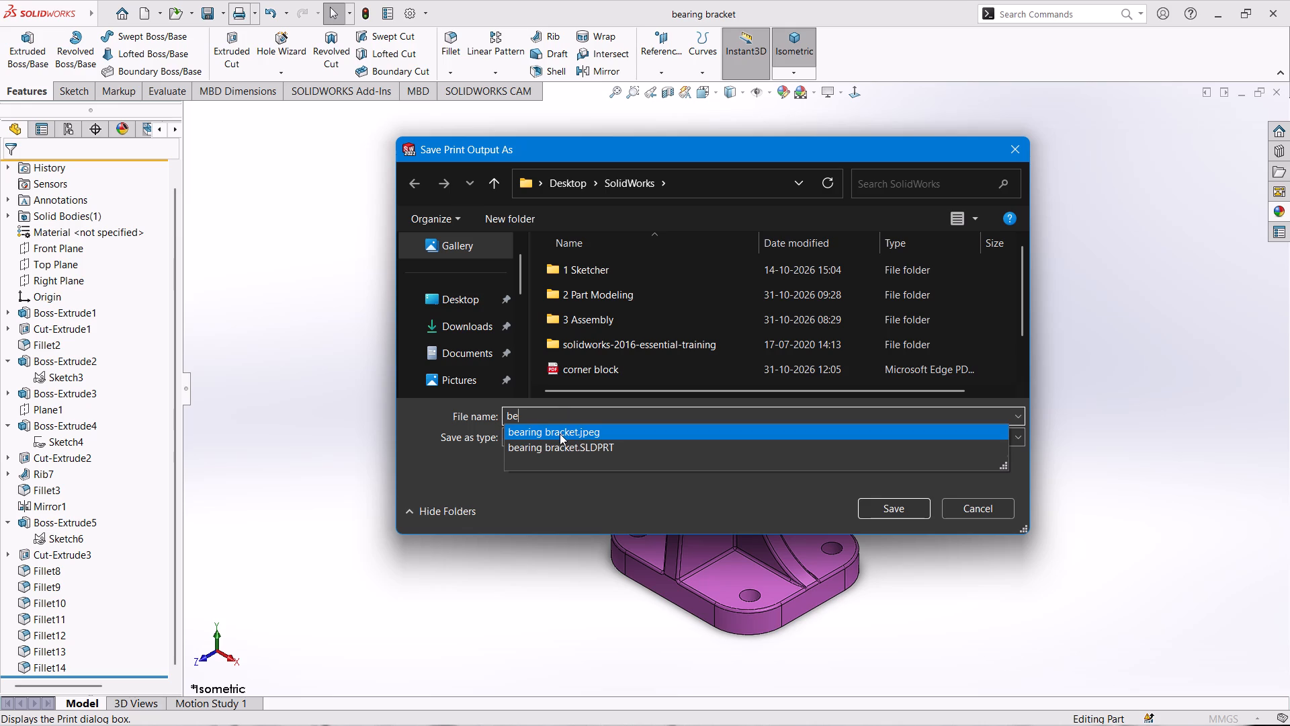
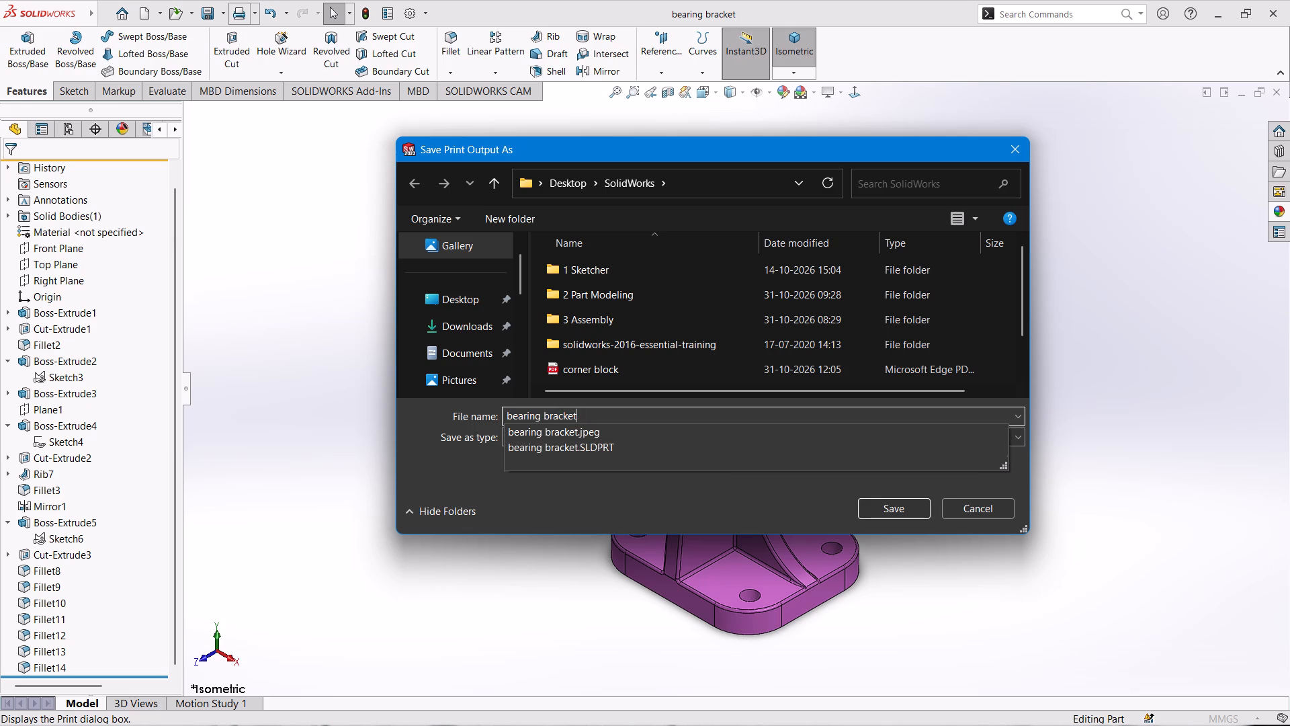
Save the print output under the name bearing bracket in the SolidWorks folder on the Desktop.
left_click(898, 508)
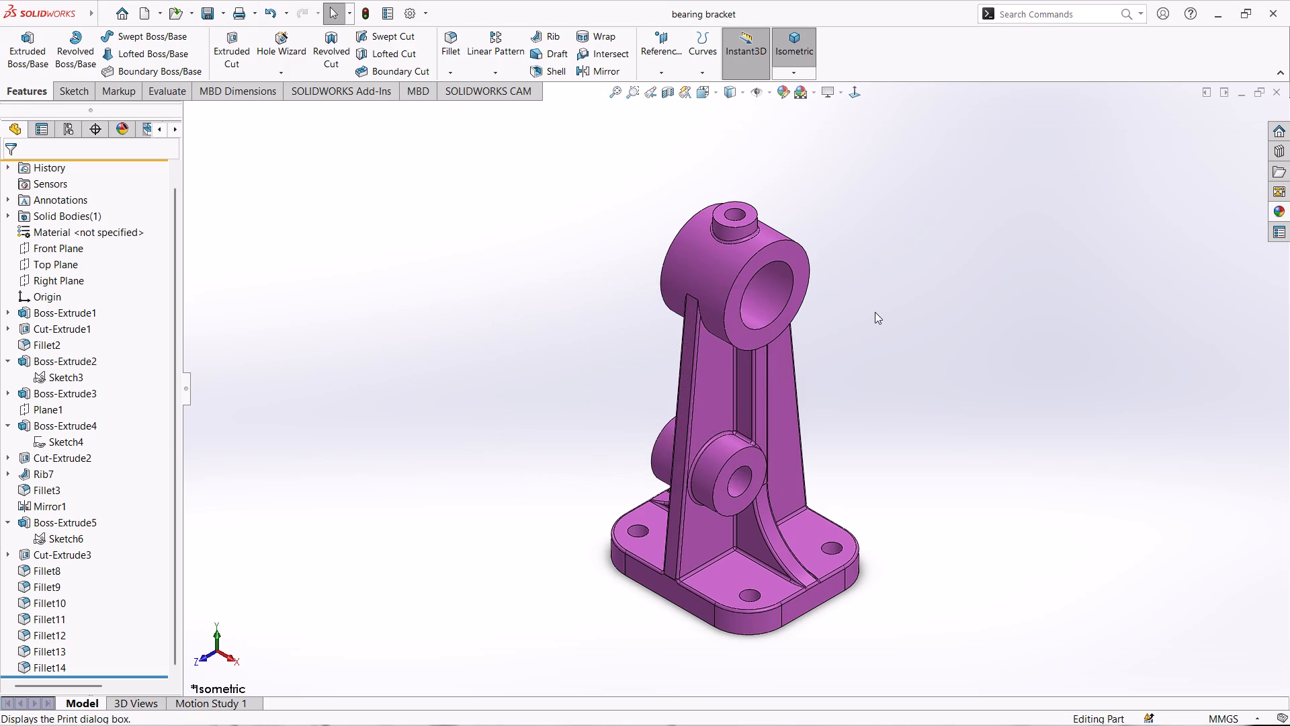
Save the bearing bracket part under its existing name.
key("ctrl+s")
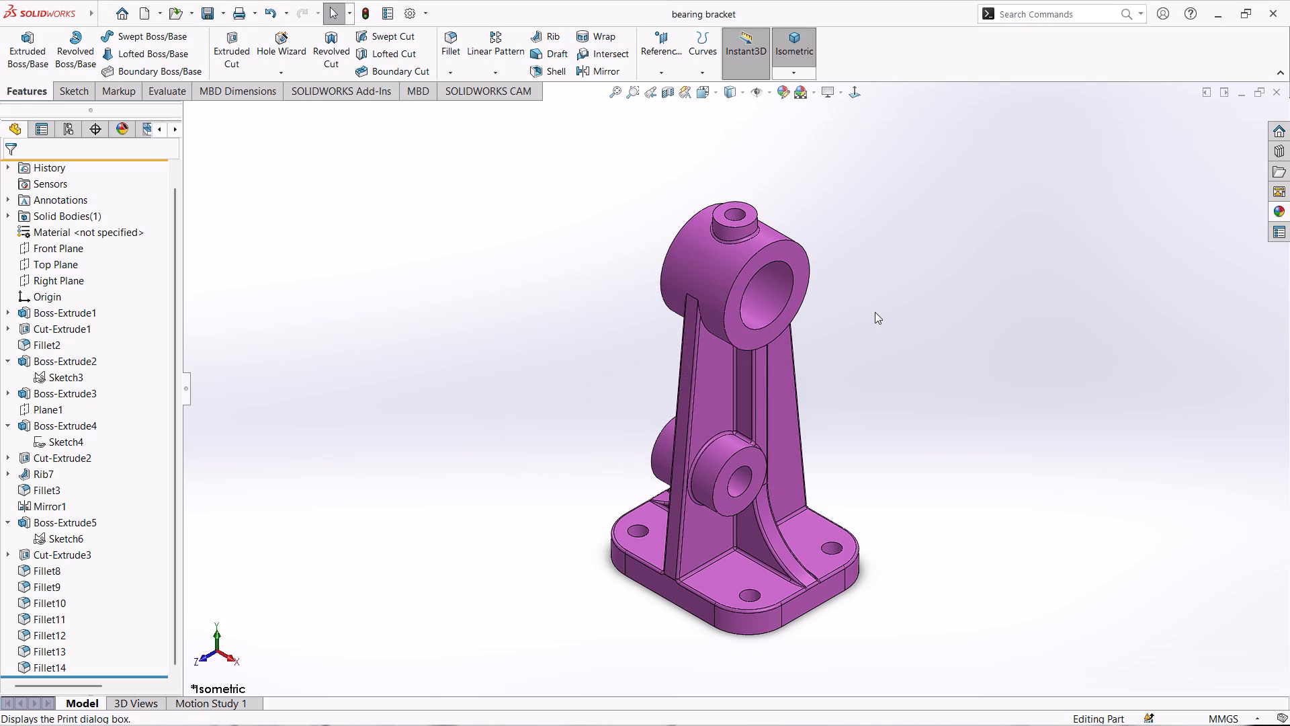